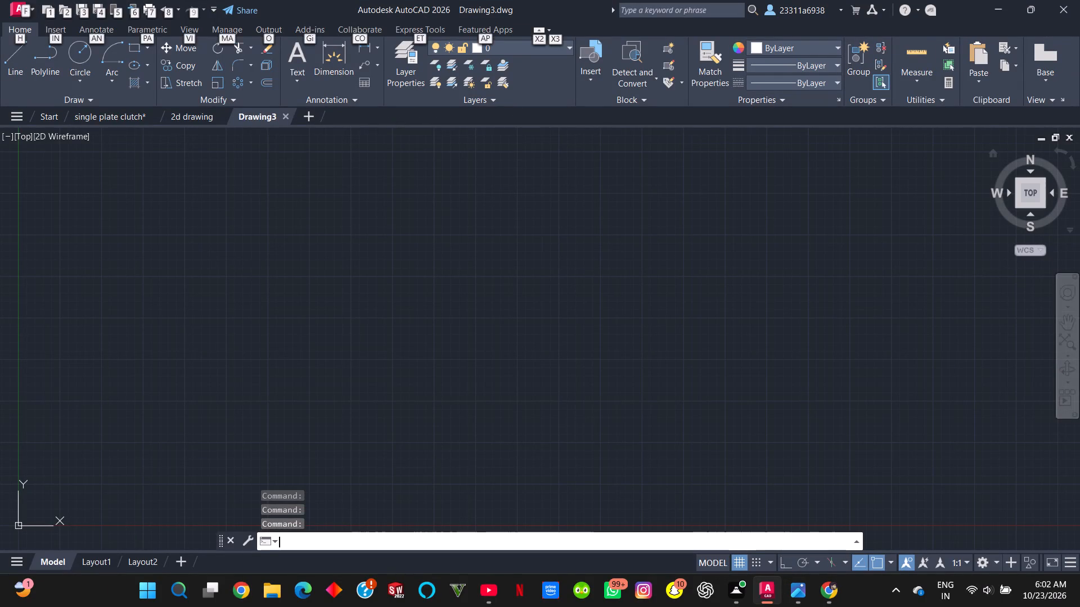
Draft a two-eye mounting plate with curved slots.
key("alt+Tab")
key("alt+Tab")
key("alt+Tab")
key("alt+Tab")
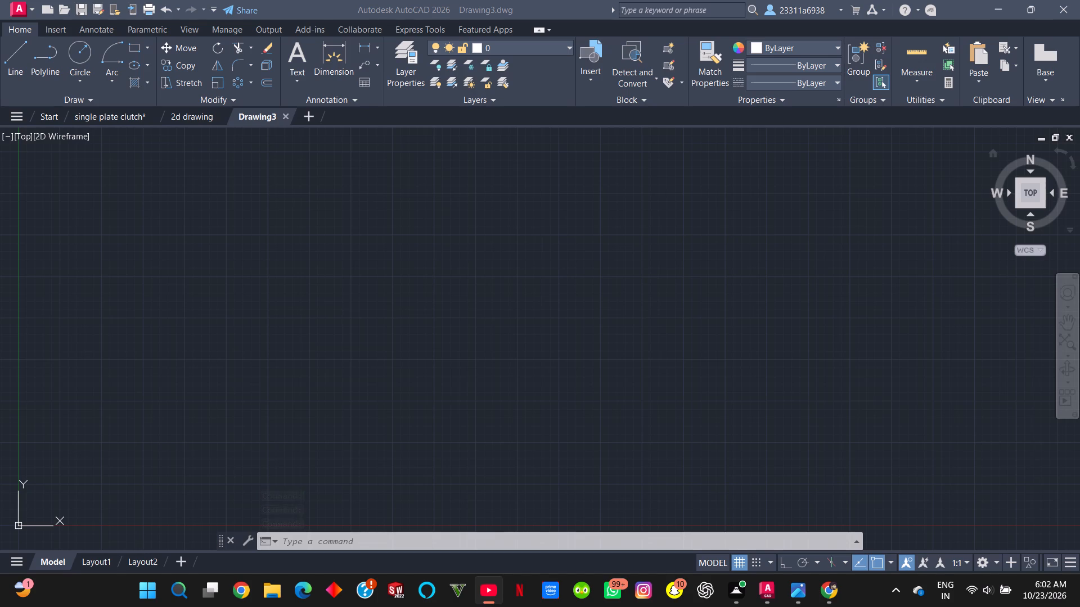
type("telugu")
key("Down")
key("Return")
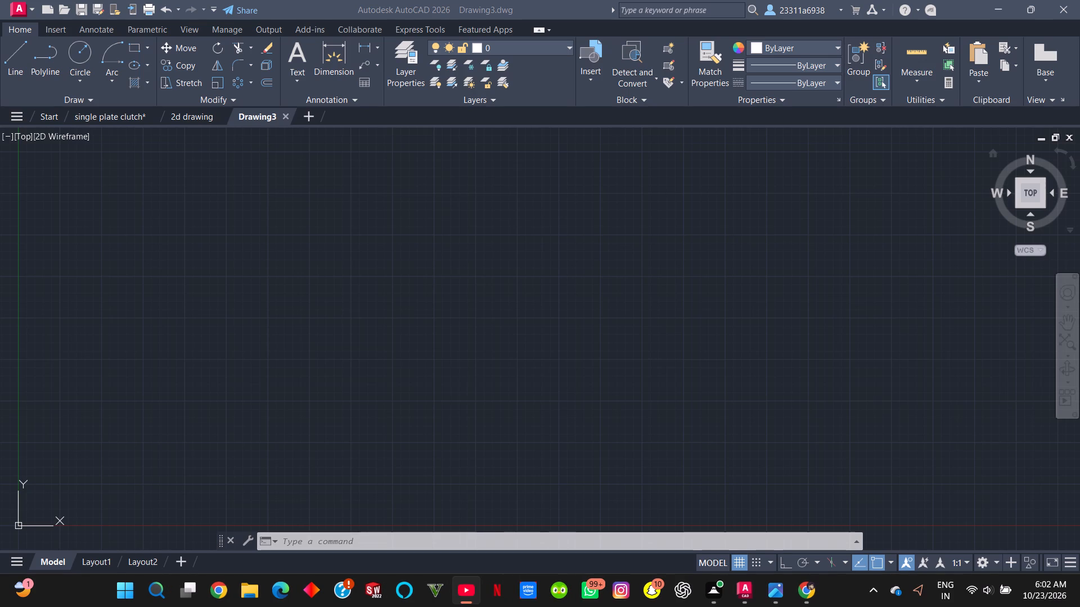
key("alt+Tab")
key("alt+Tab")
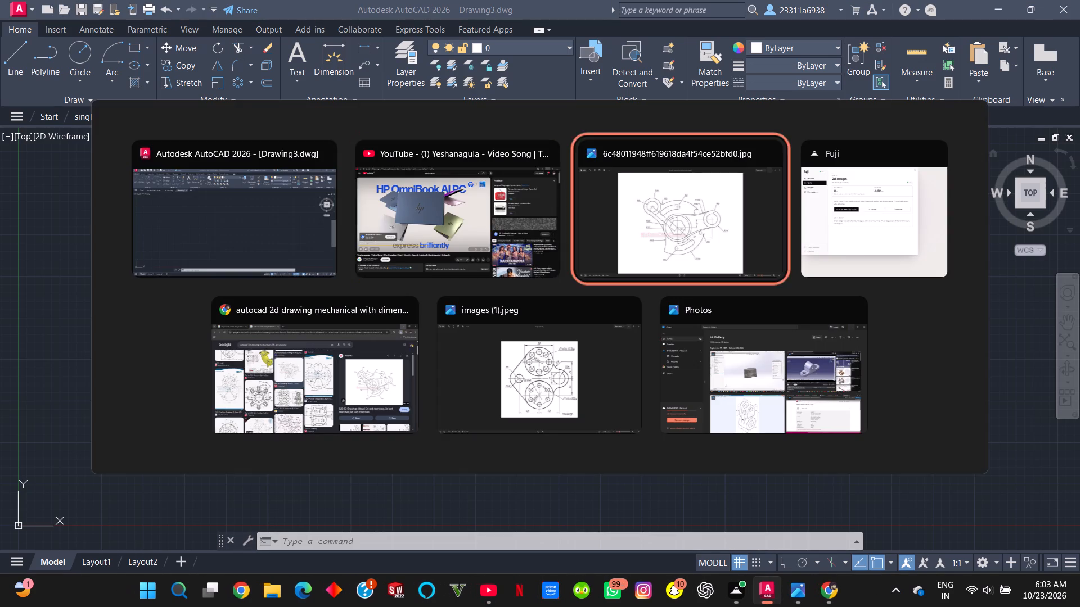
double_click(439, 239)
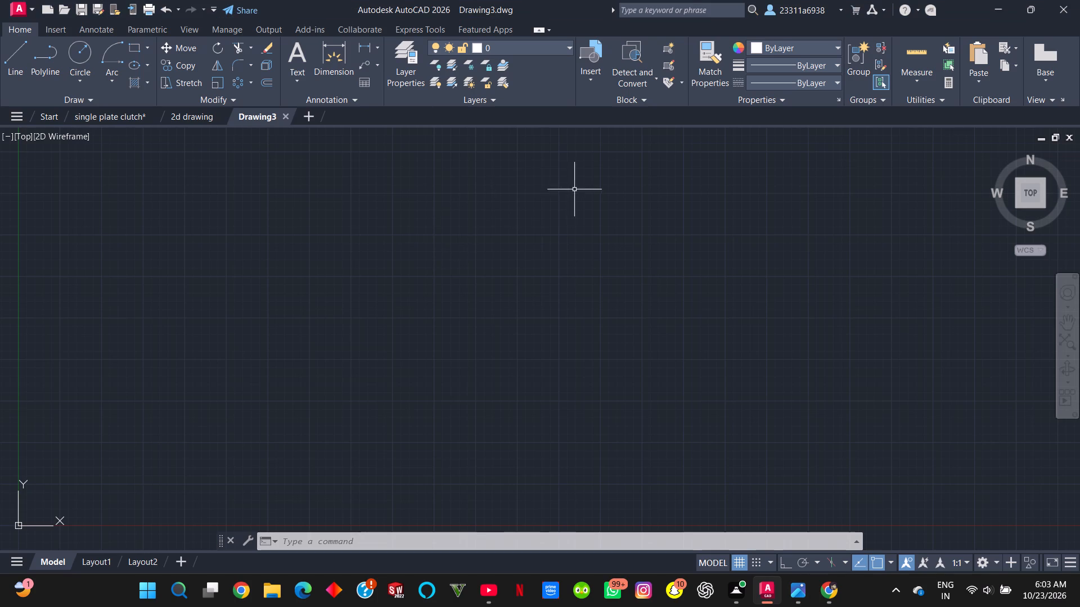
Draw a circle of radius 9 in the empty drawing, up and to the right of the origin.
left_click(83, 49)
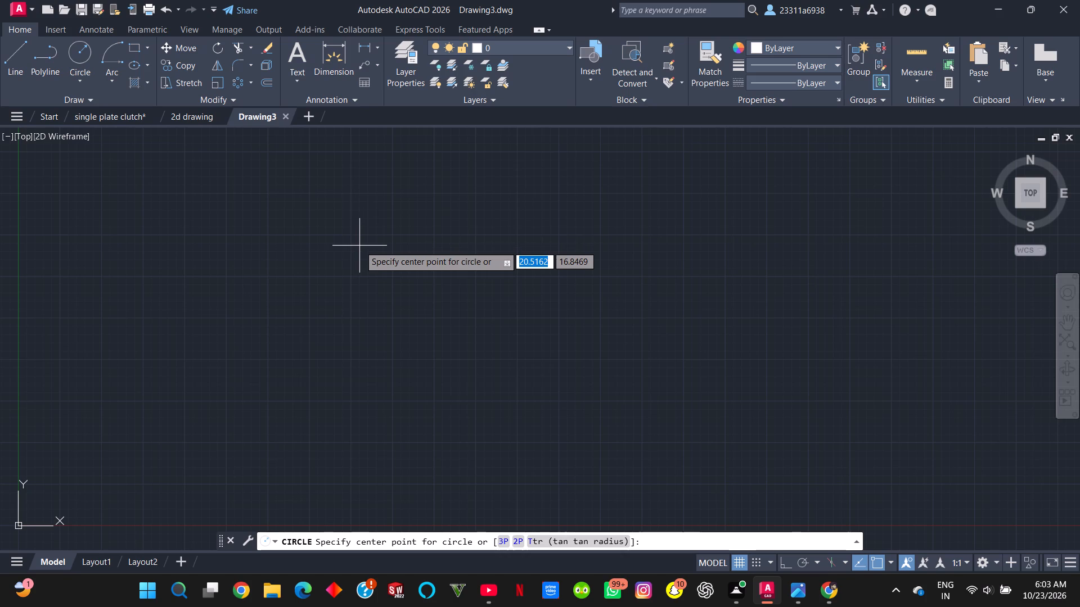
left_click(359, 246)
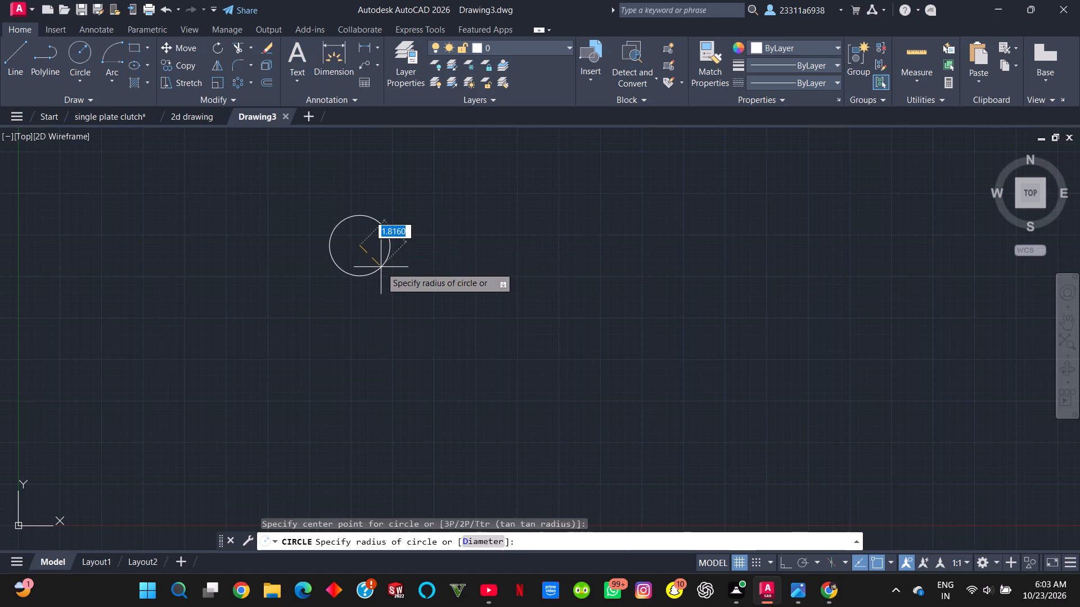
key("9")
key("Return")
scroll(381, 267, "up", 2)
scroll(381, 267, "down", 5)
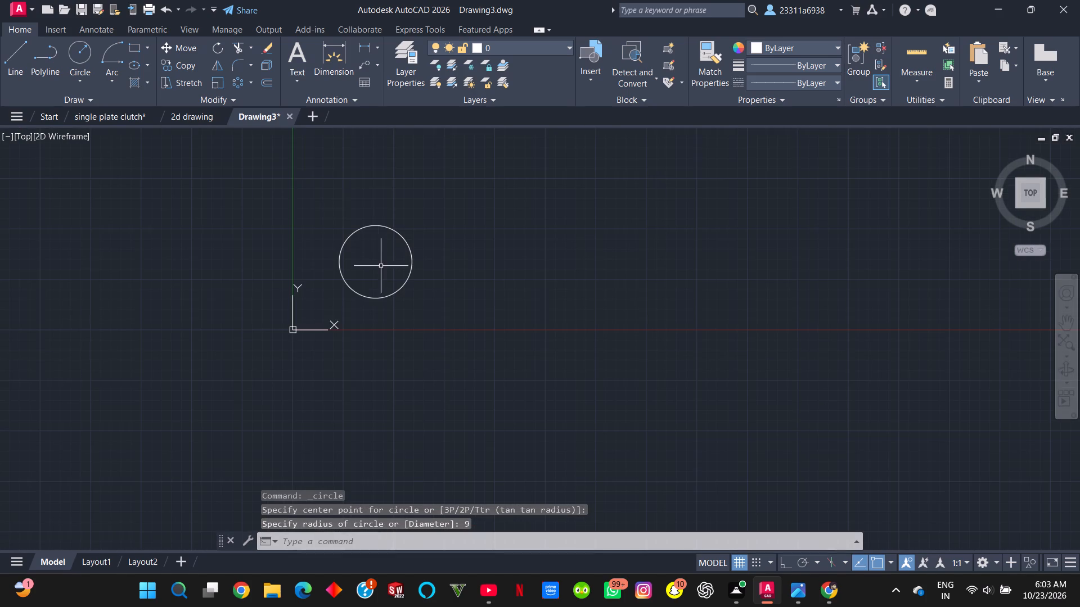
Move the UCS origin about 51 units down and to the left, at roughly 202°, away from the circle.
left_click(292, 329)
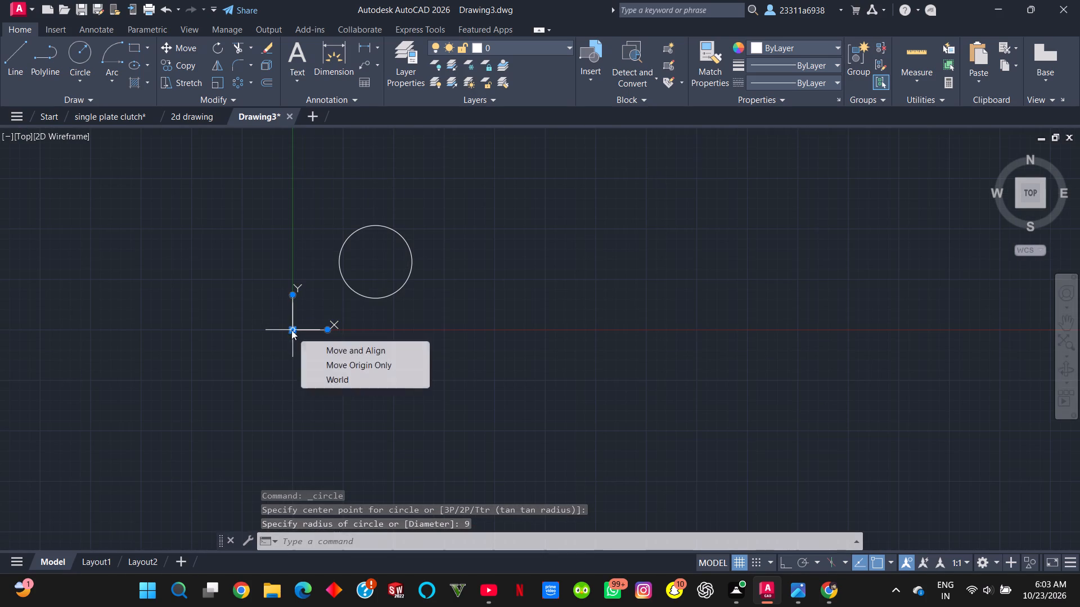
left_click(291, 330)
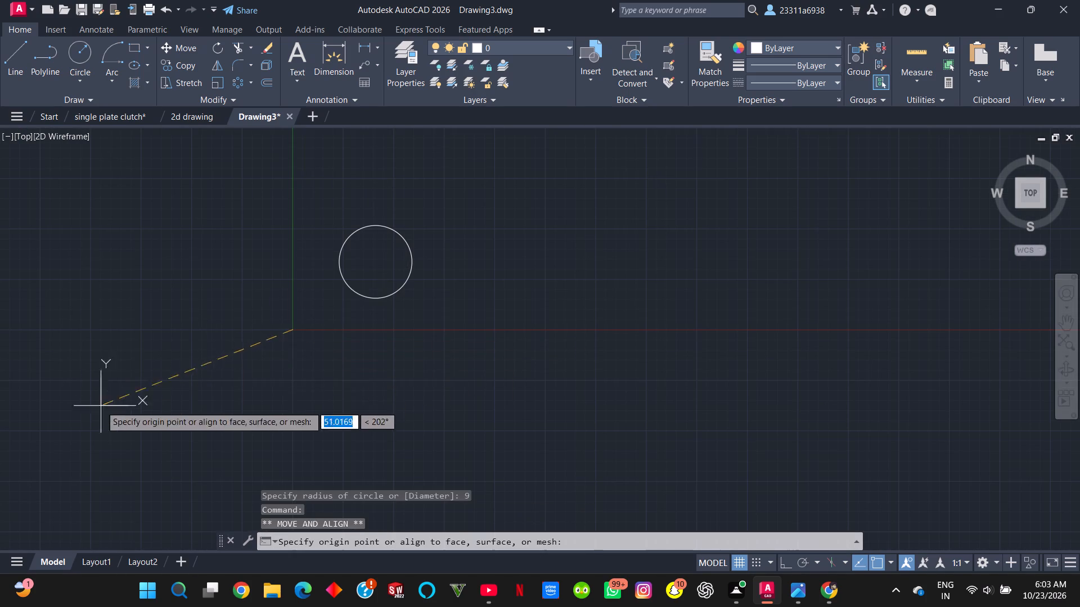
left_click(101, 409)
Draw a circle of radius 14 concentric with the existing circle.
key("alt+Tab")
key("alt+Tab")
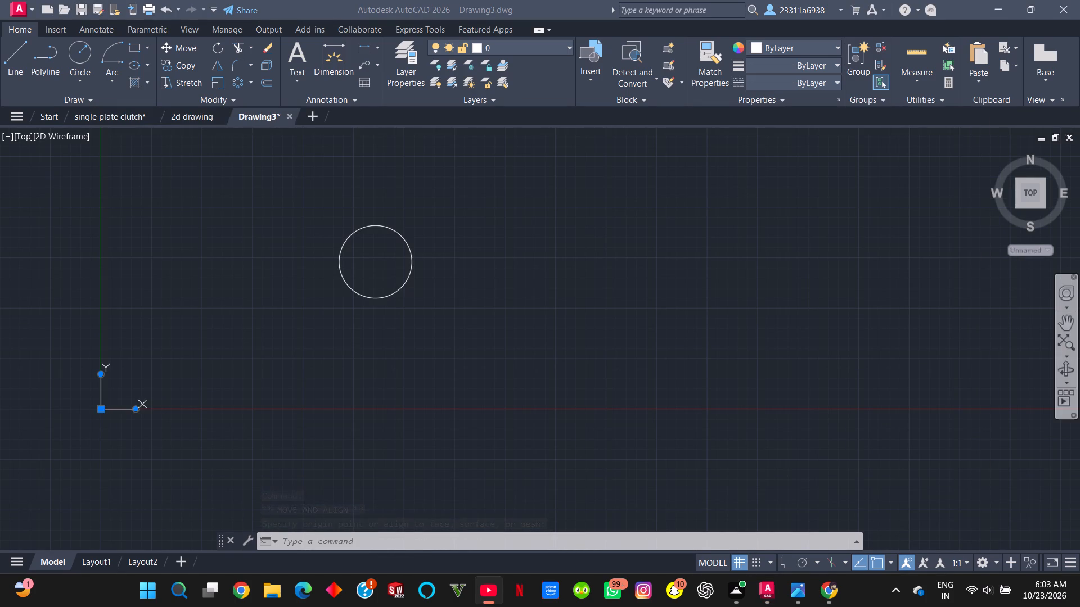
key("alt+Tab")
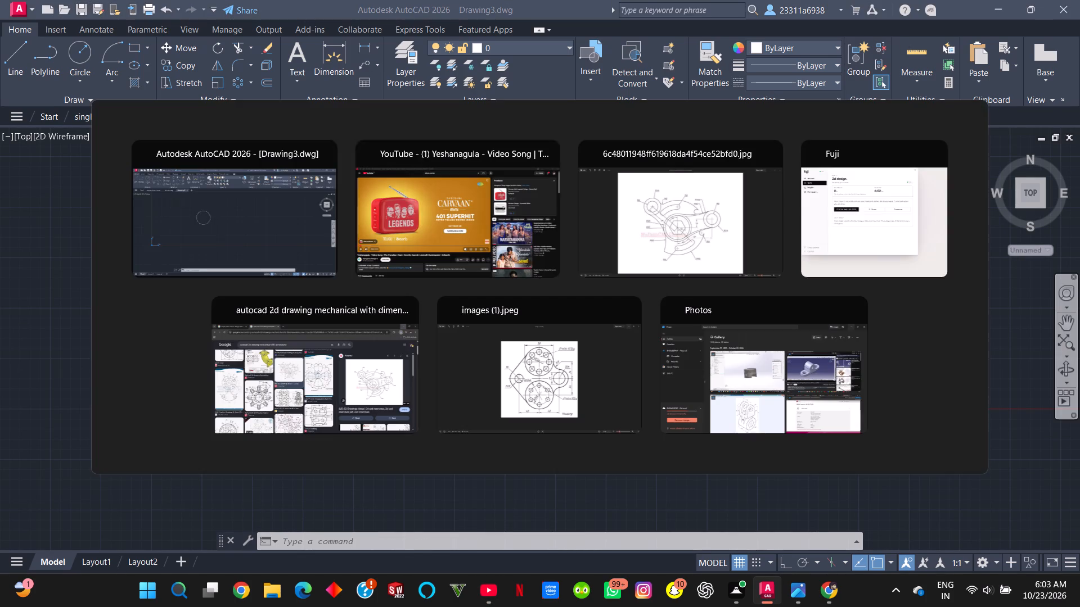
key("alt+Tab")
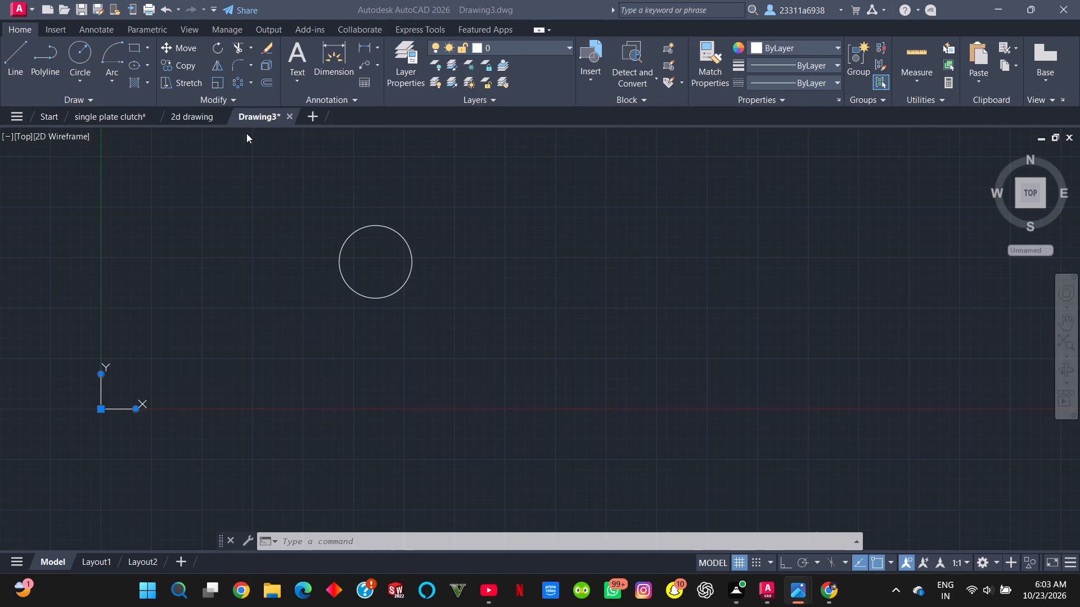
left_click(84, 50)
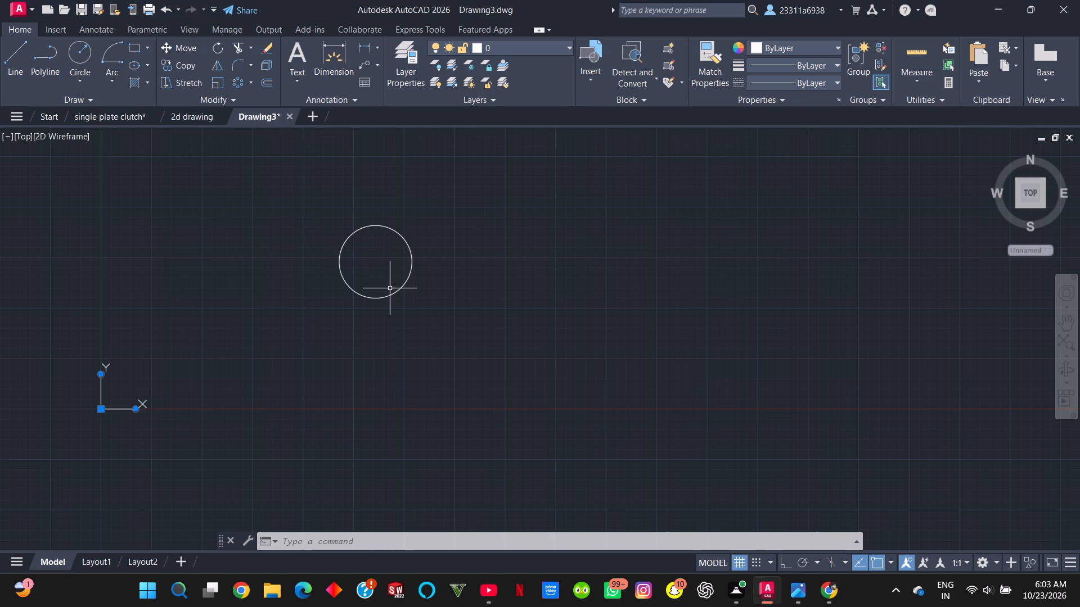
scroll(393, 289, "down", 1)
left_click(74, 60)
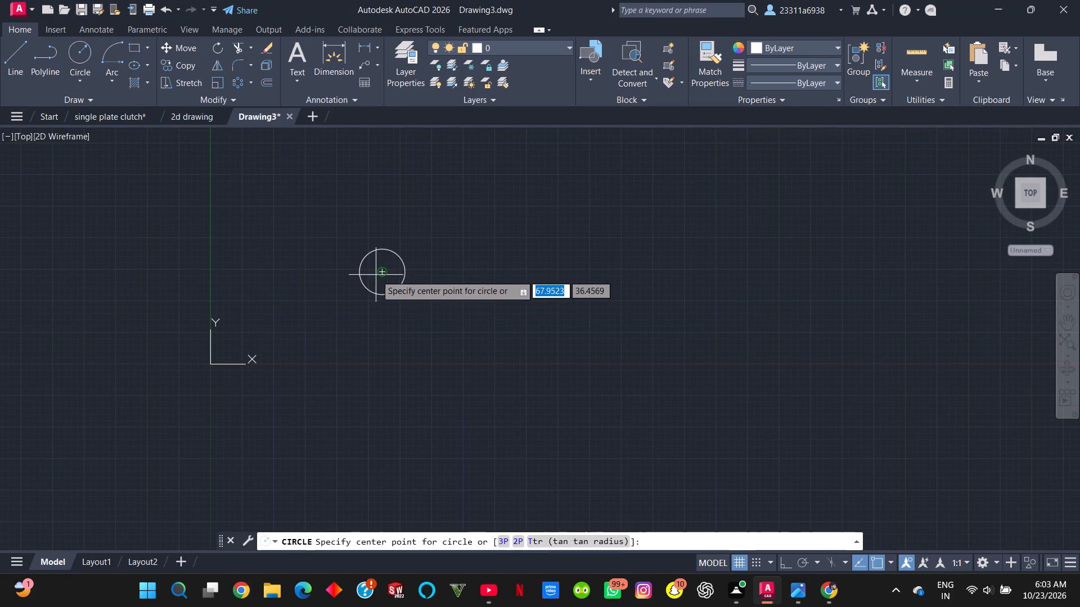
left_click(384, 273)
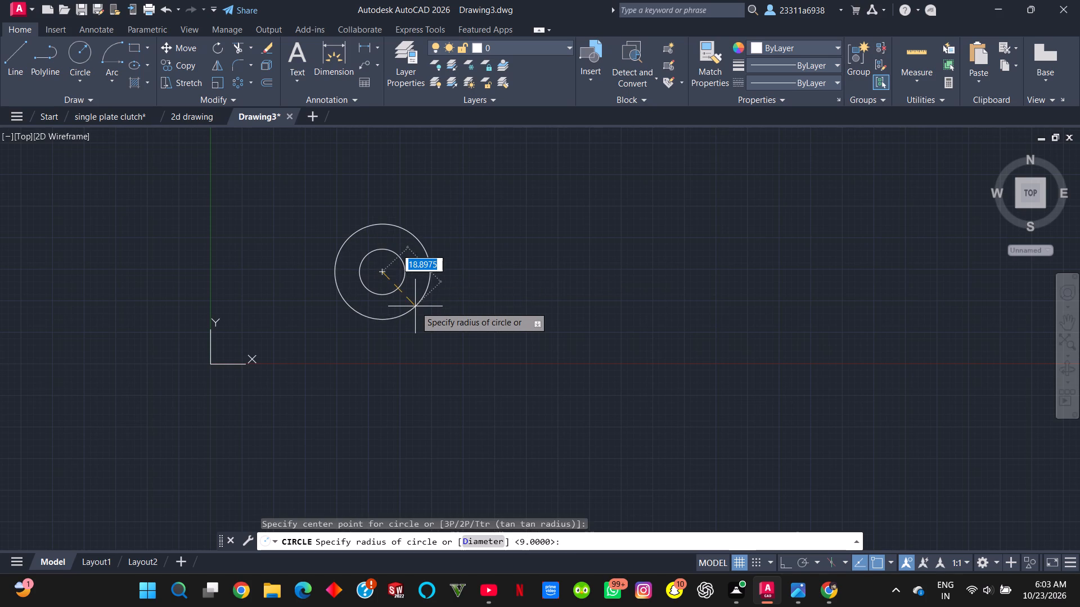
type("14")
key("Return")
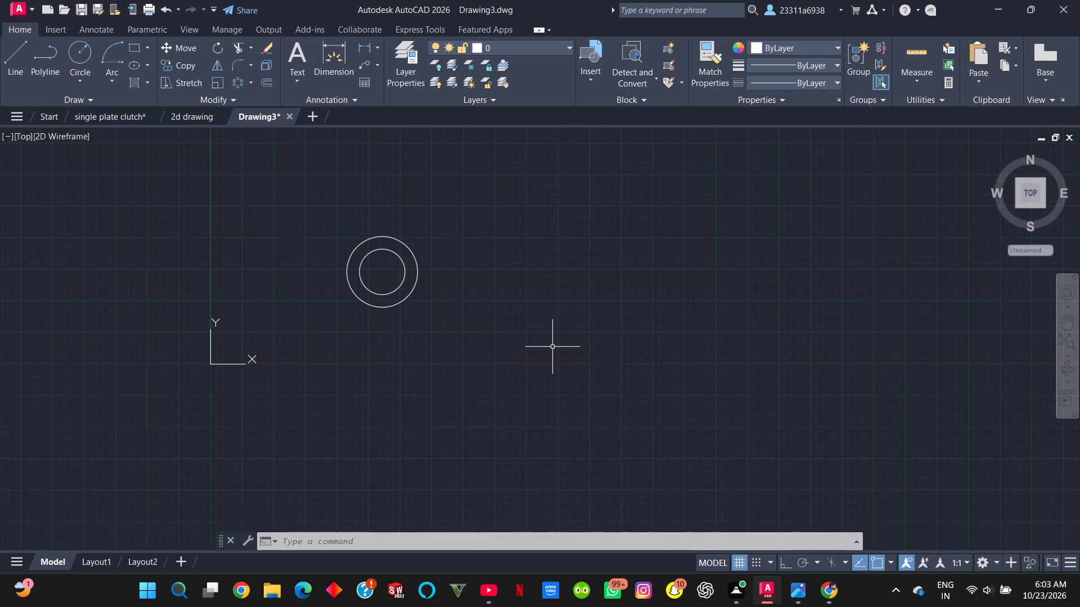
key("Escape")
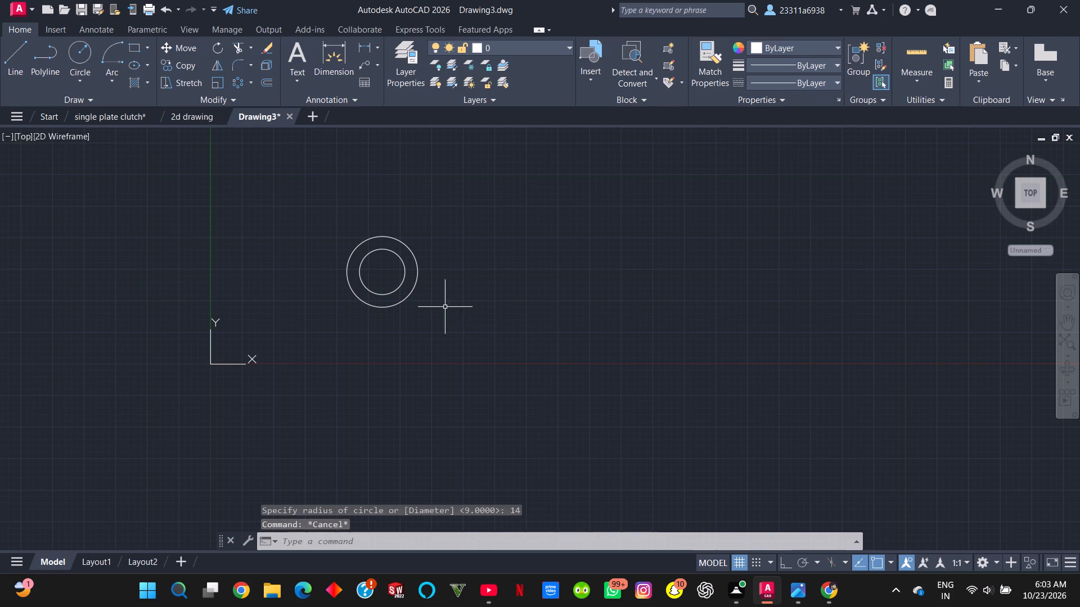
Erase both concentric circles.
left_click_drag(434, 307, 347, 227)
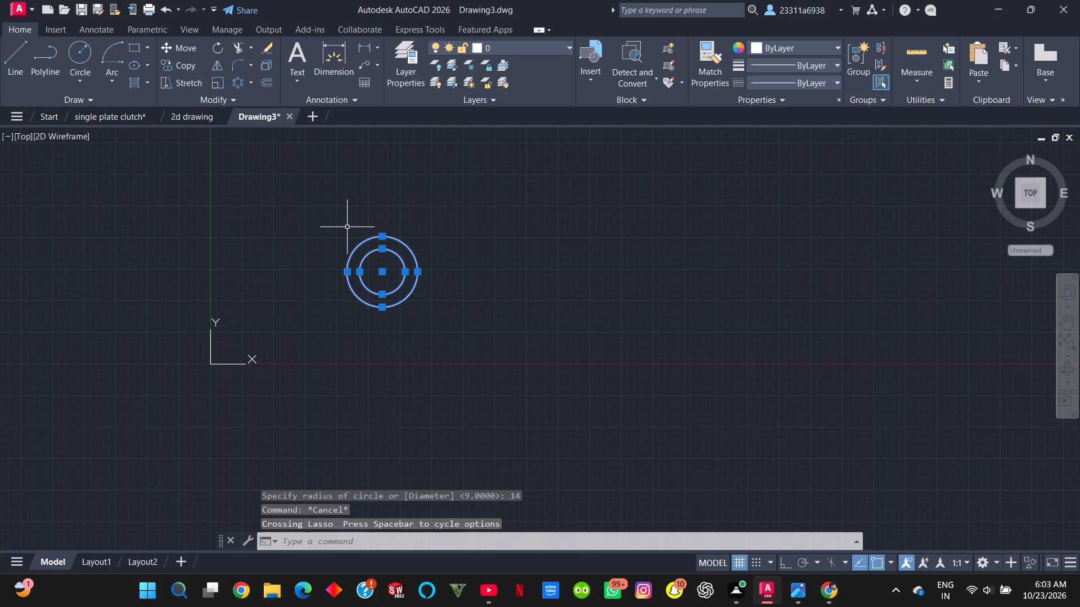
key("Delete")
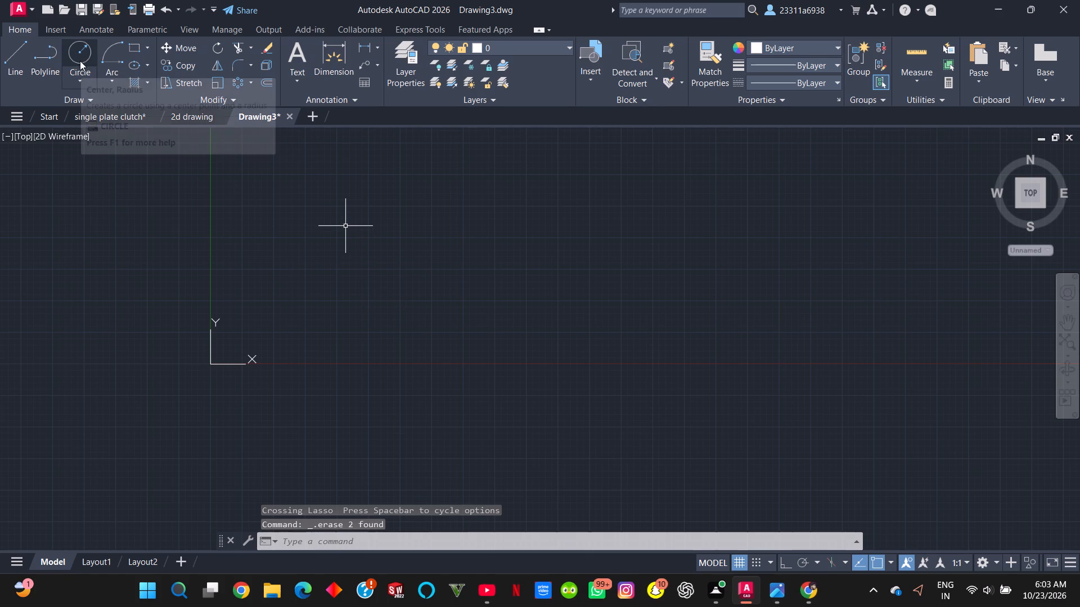
Turn on Ortho mode while trying to draw a construction ray from a point on the X axis.
type("const")
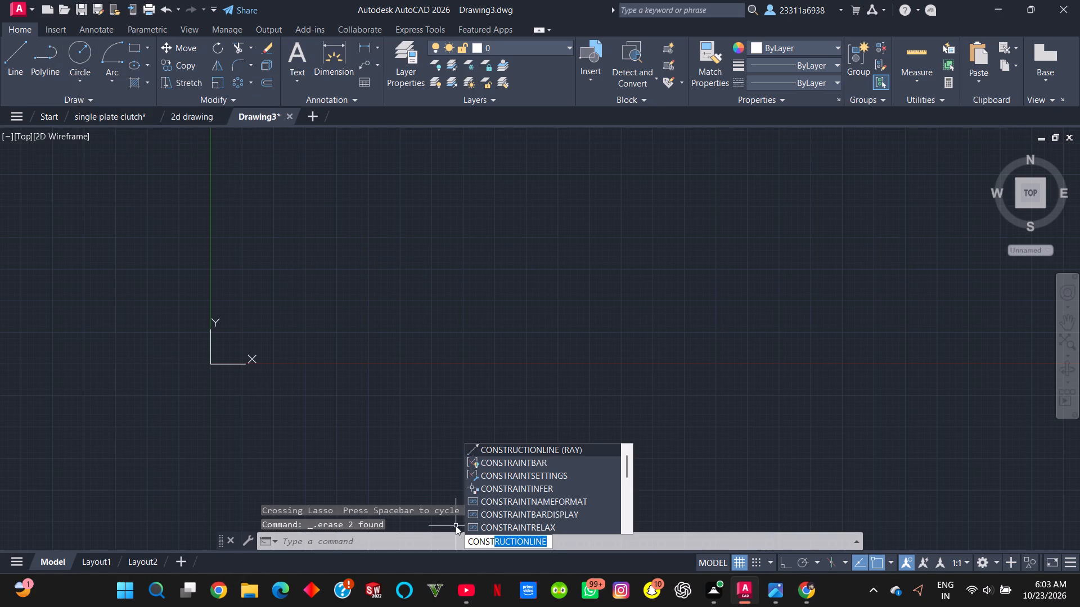
key("Return")
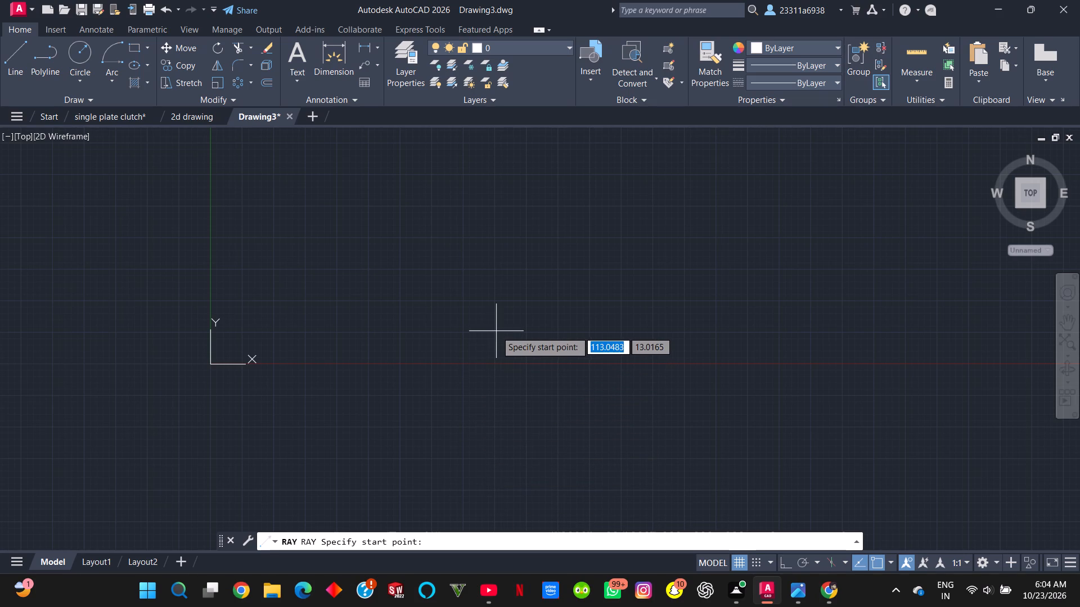
left_click(494, 364)
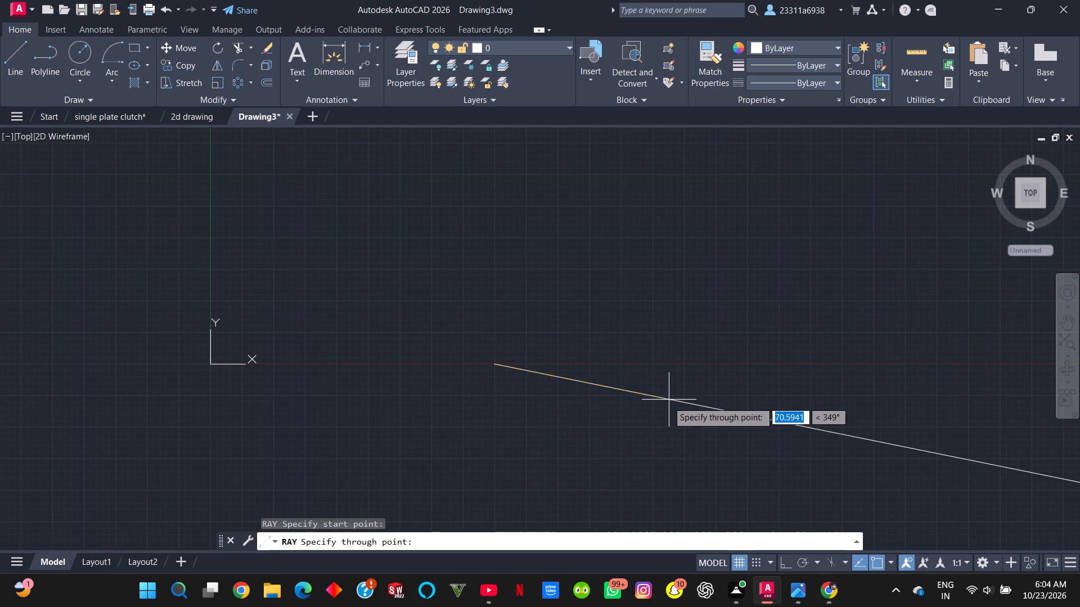
key("F8")
key("Escape")
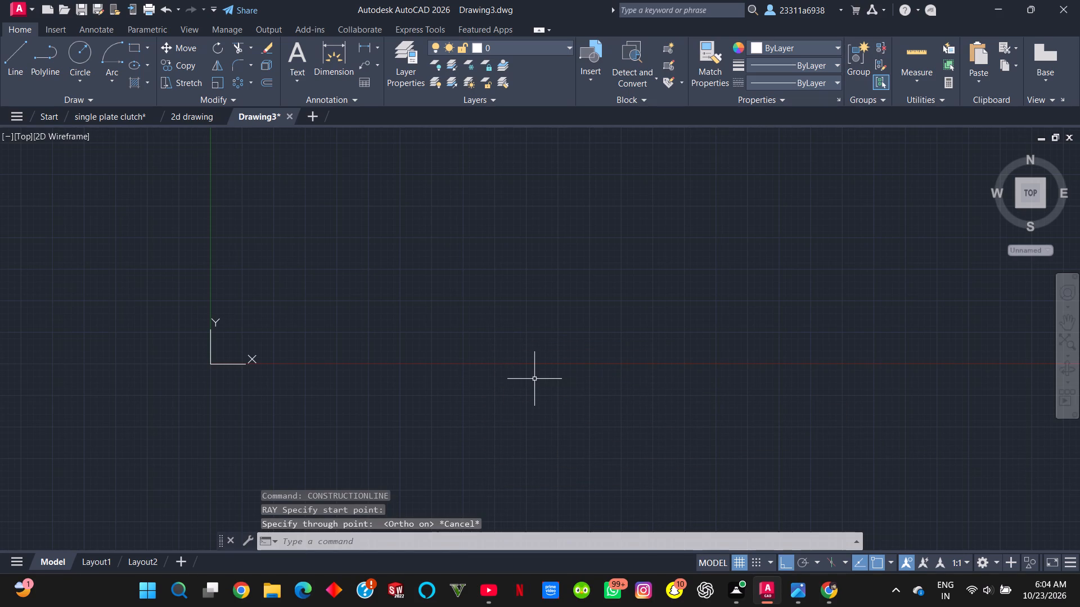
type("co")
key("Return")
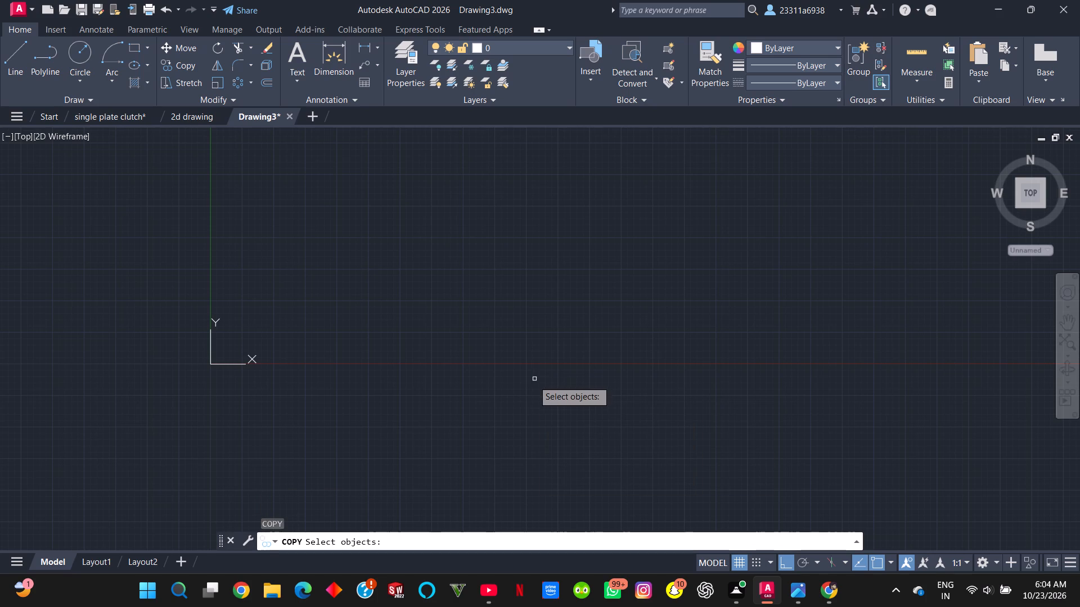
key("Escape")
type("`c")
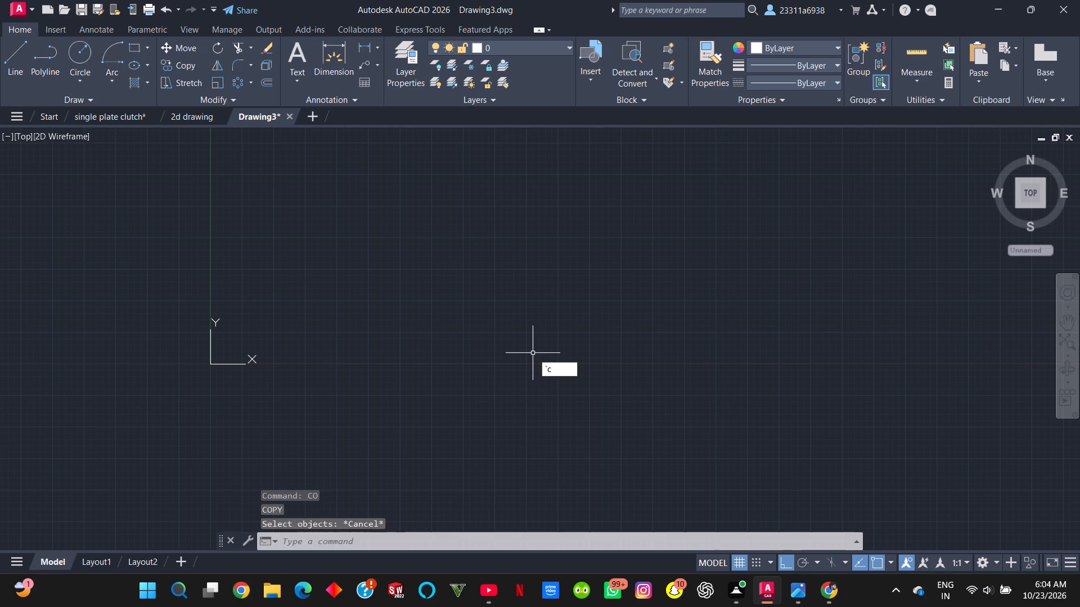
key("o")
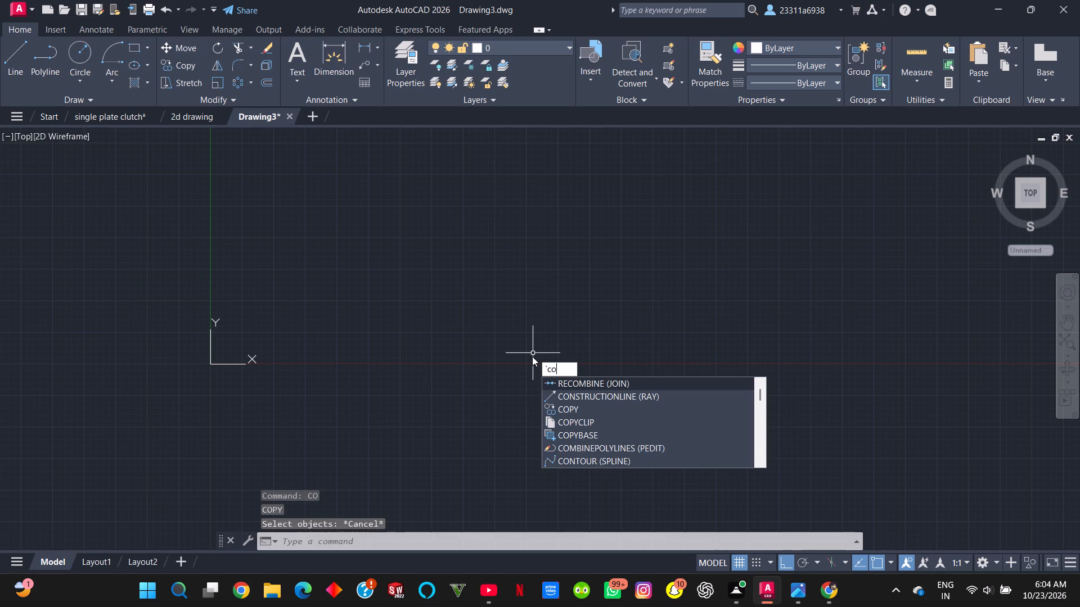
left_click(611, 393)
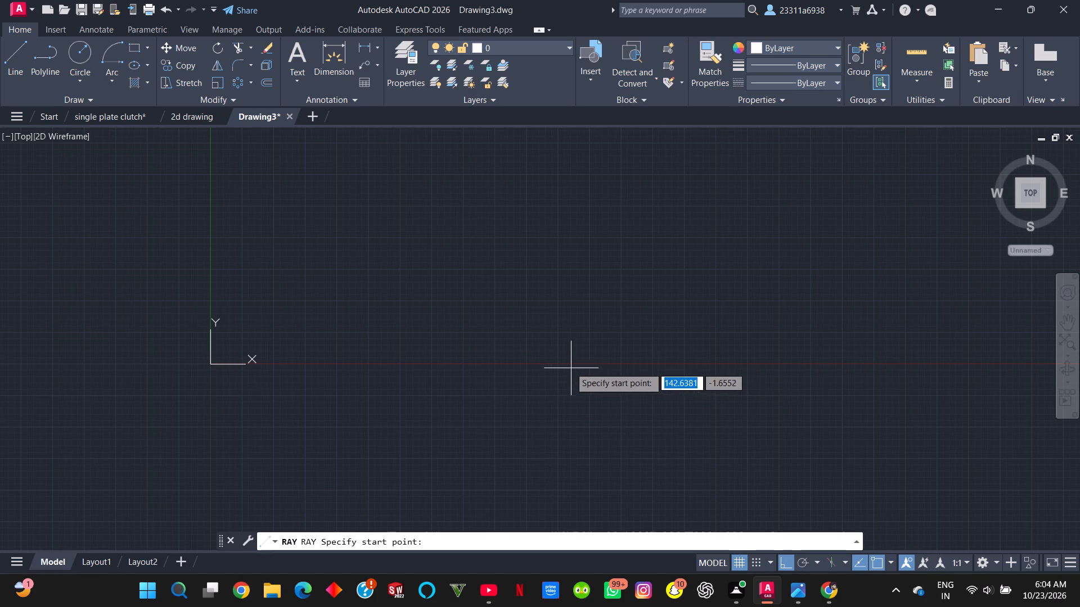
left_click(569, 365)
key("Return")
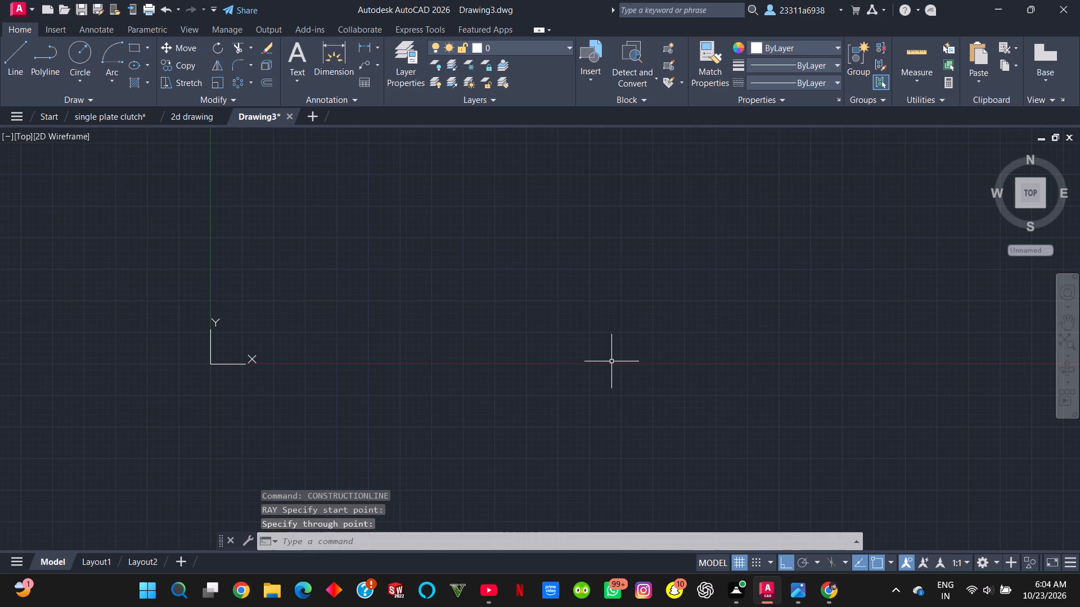
Draw a horizontal construction ray starting at about (84, 17) and running in the positive X direction.
type("co")
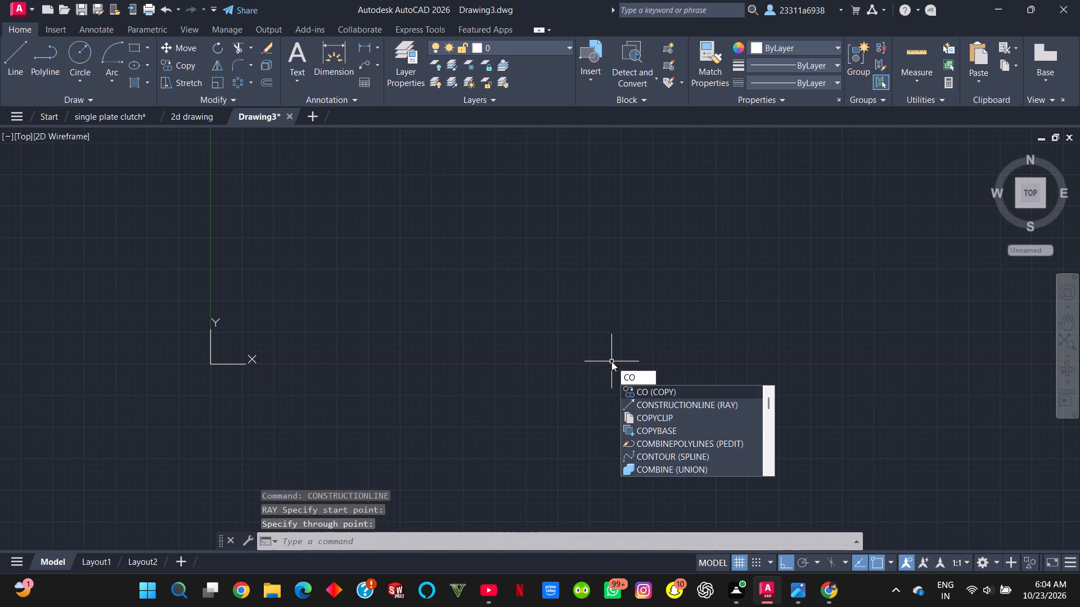
left_click(678, 401)
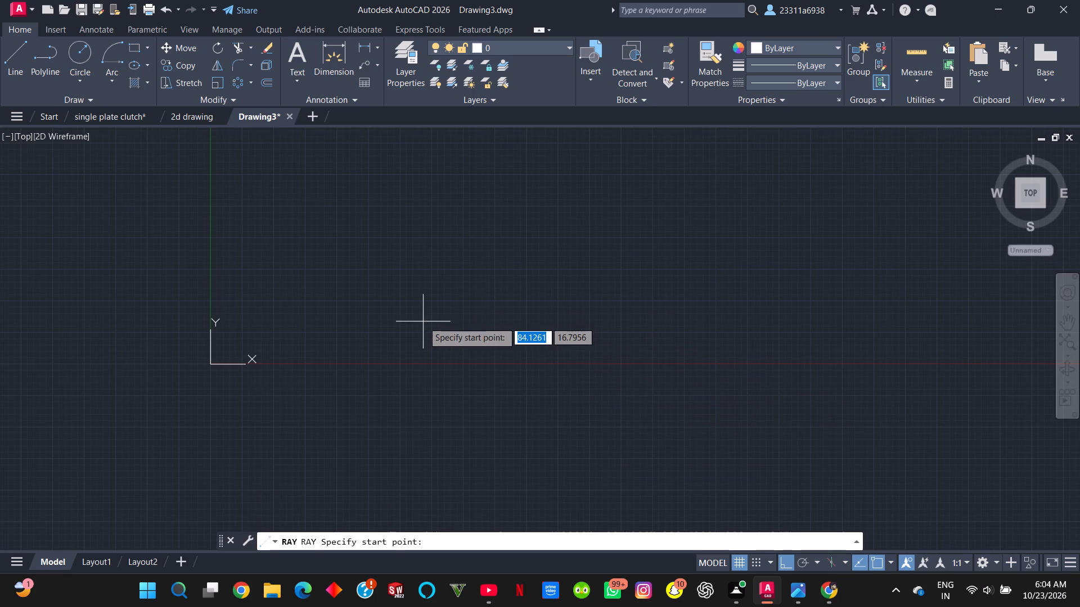
left_click(423, 321)
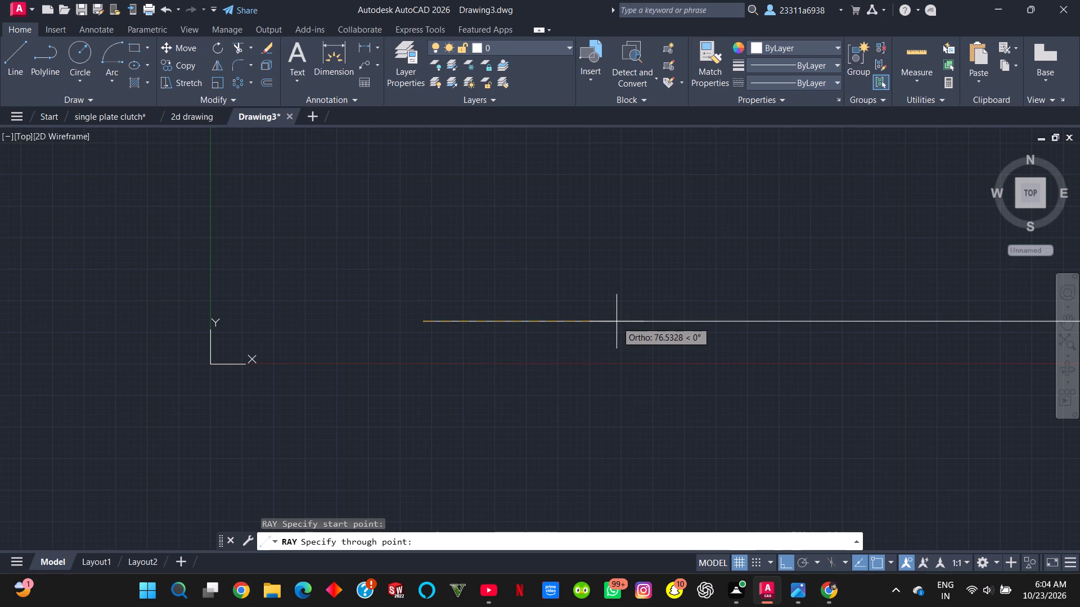
left_click(616, 321)
key("Return")
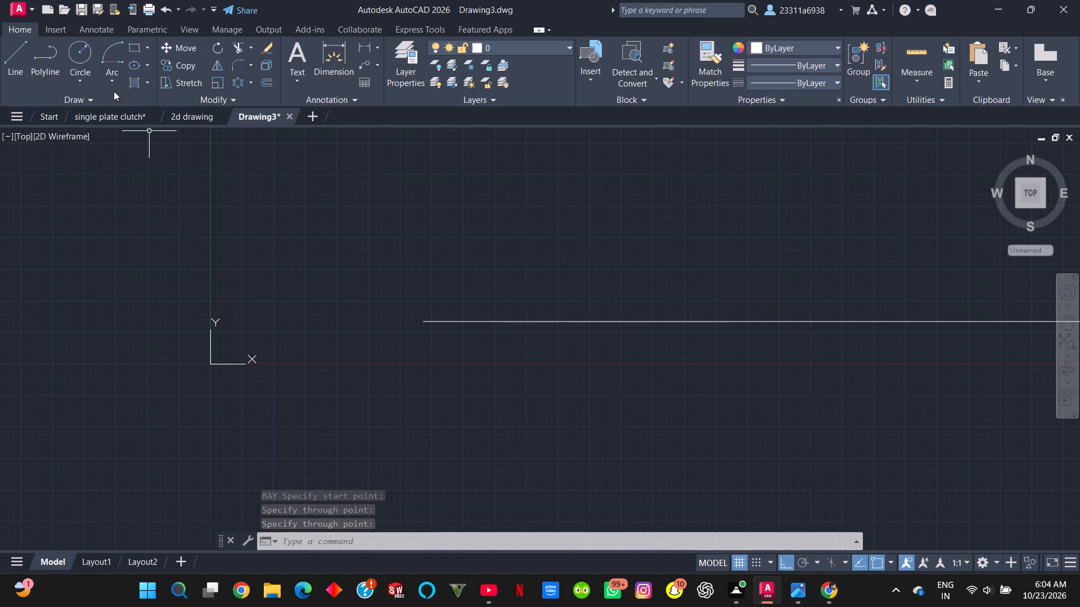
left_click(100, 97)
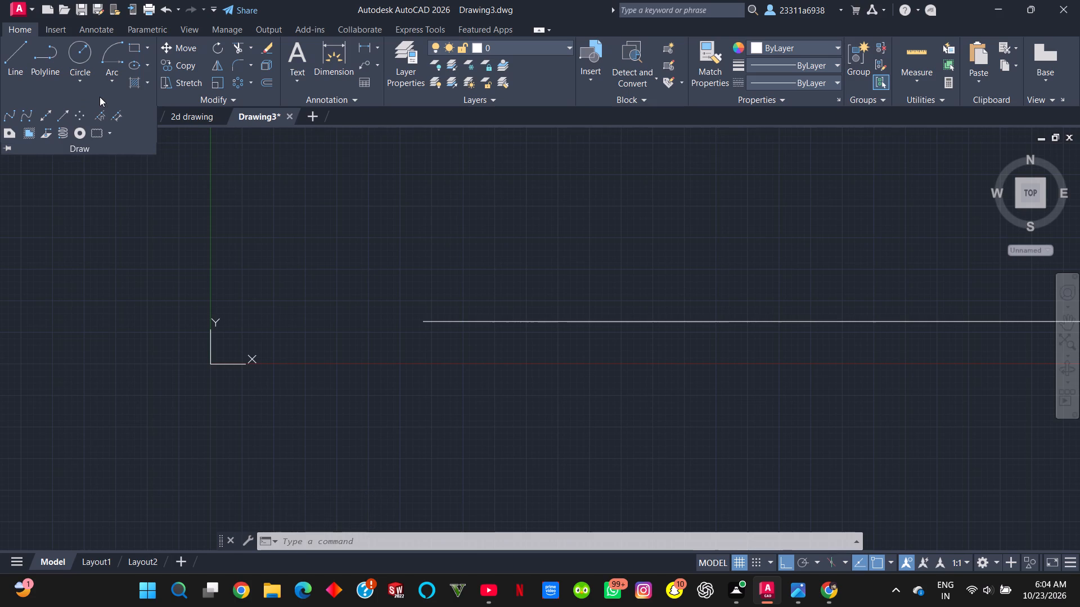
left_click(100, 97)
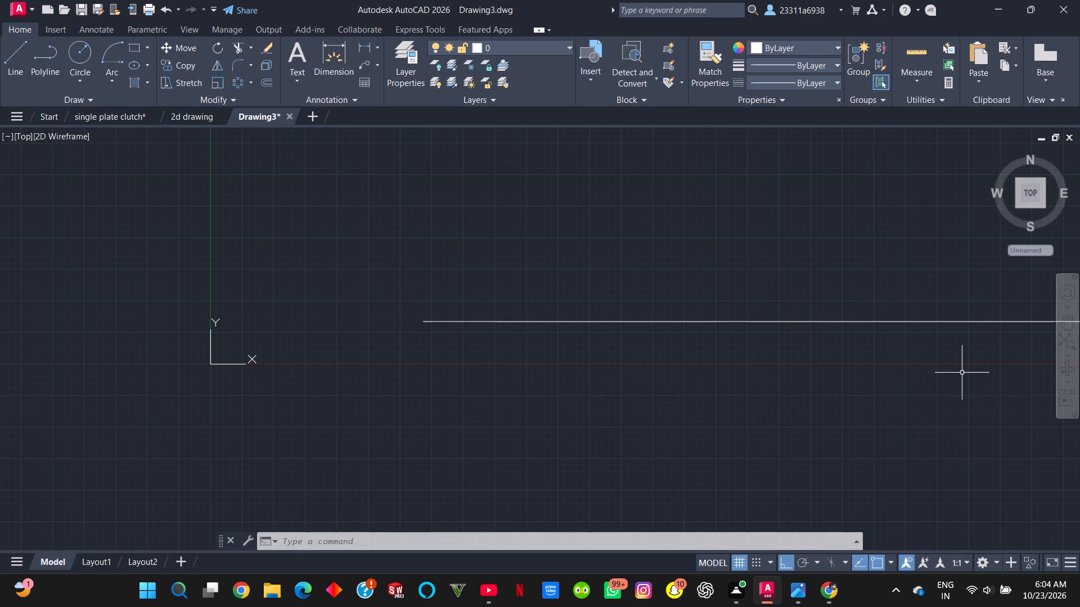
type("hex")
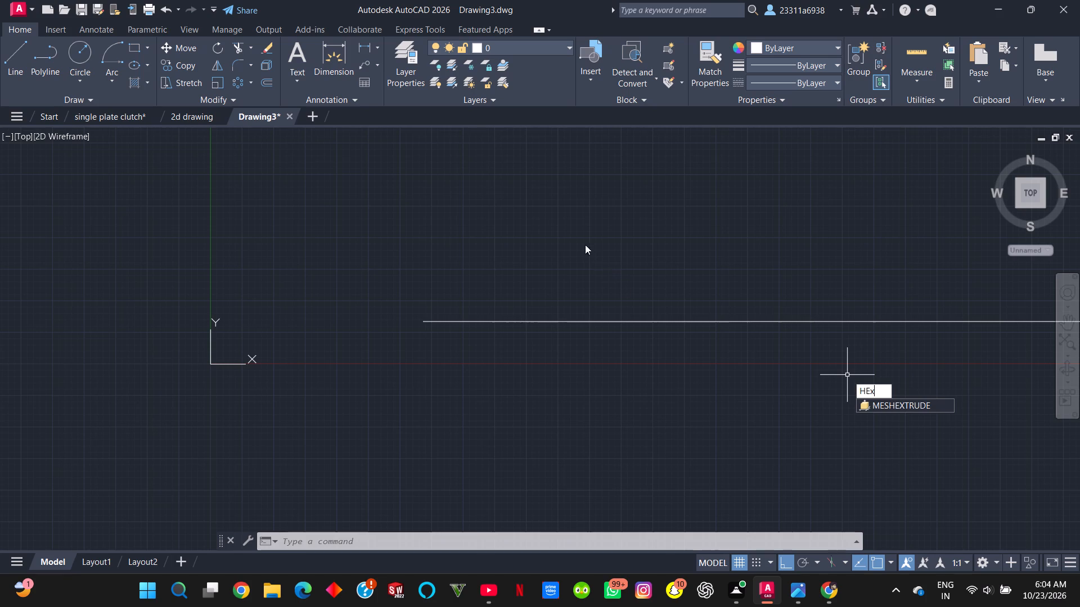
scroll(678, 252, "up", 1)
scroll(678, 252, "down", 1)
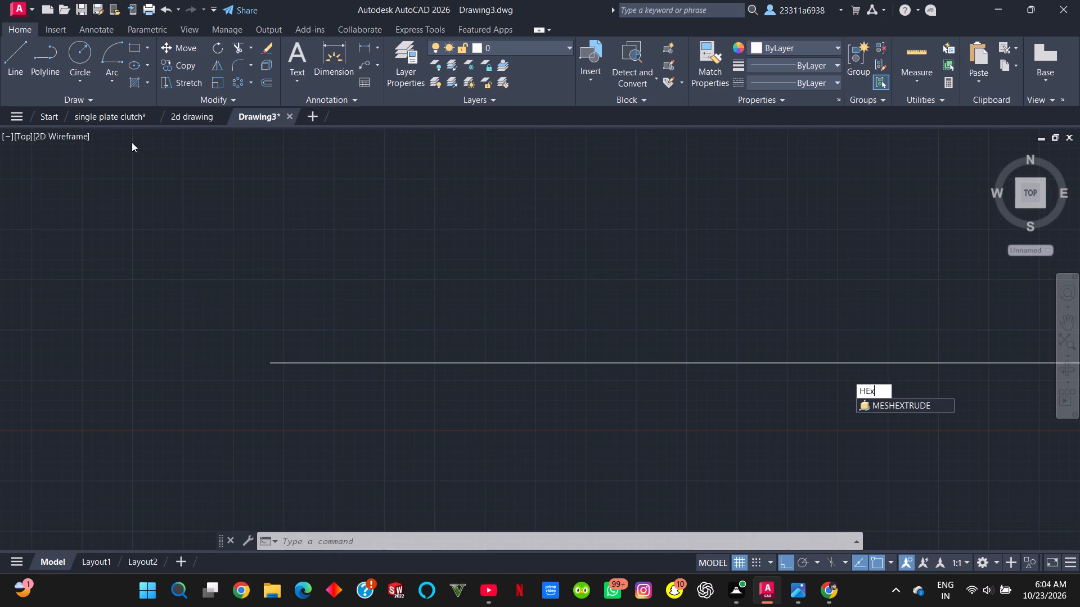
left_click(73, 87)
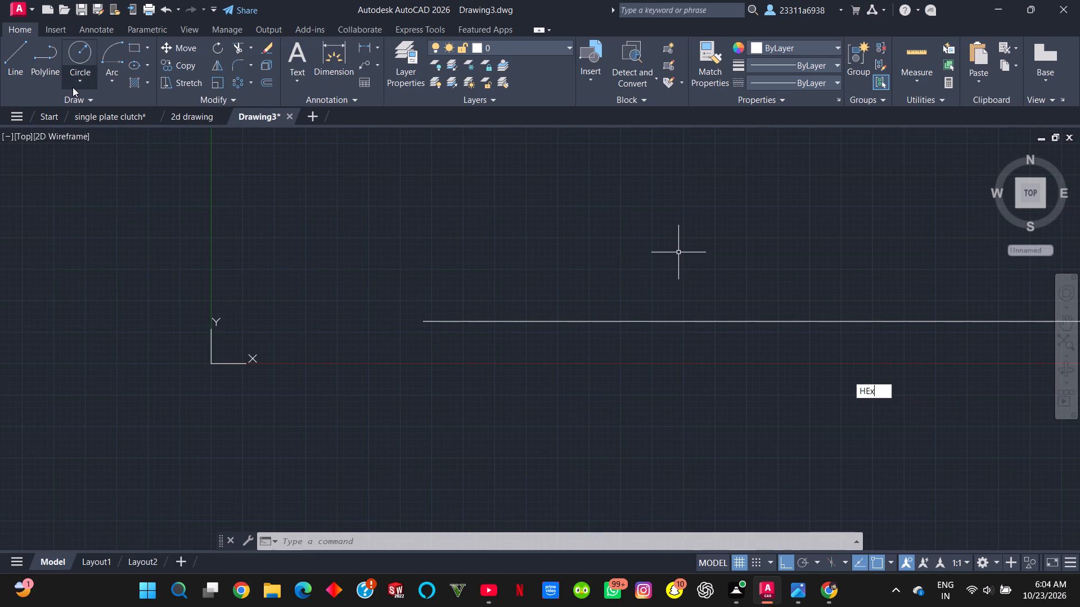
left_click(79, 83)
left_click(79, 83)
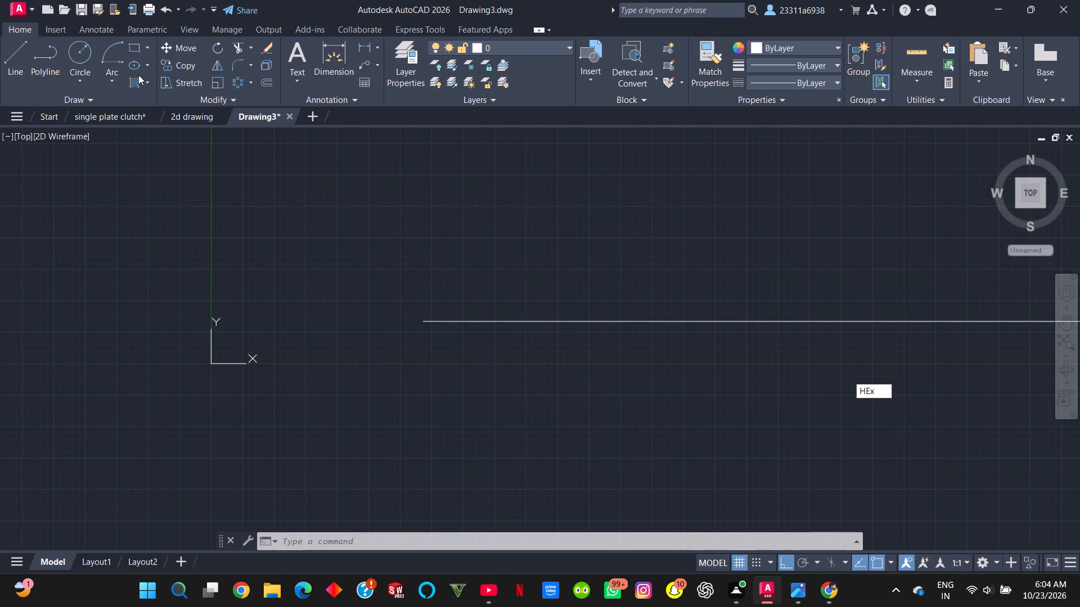
Draw a six-sided polygon circumscribed about a circle of radius 13, centred on the horizontal ray at about (177, 17).
left_click(146, 52)
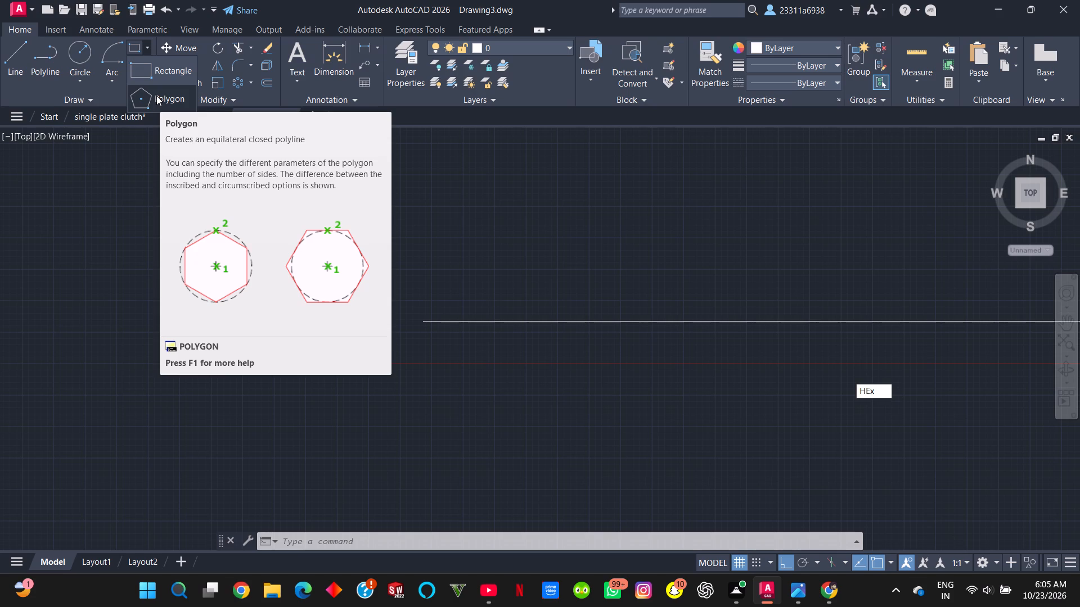
left_click(156, 96)
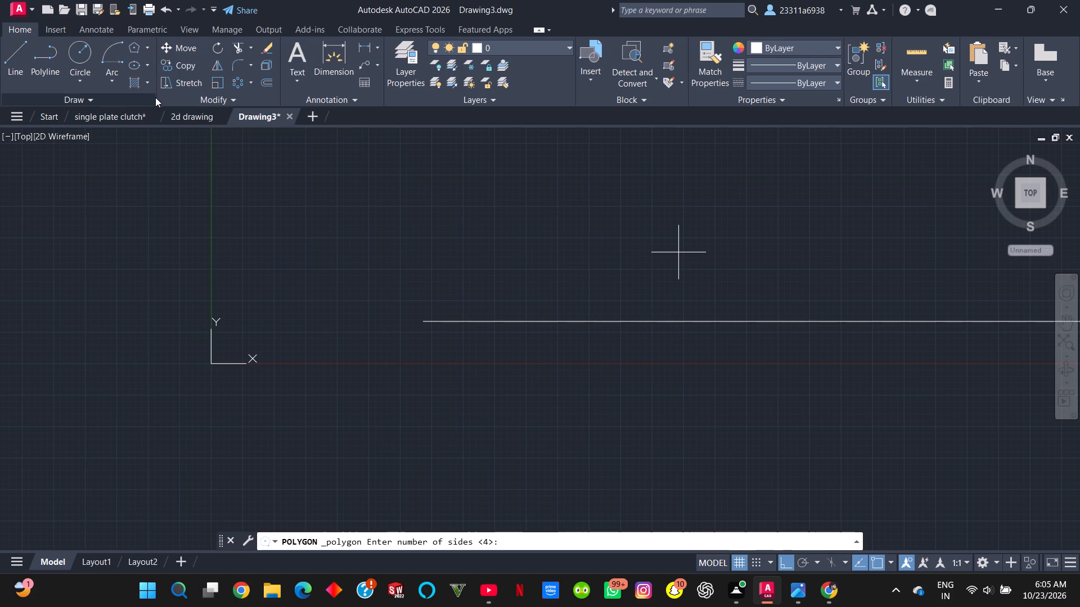
left_click(487, 542)
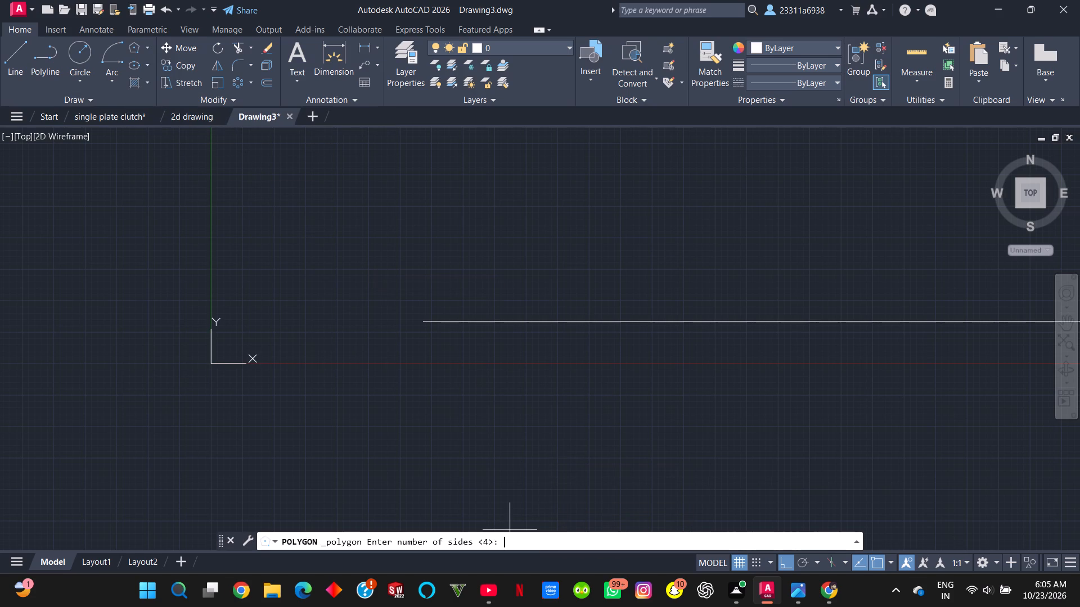
key("6")
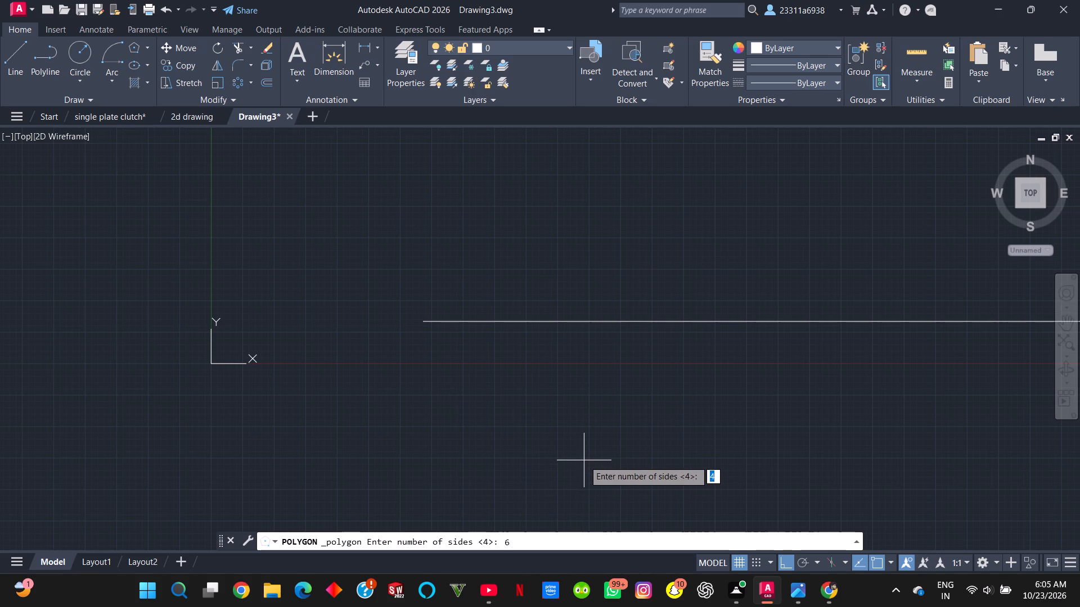
key("Return")
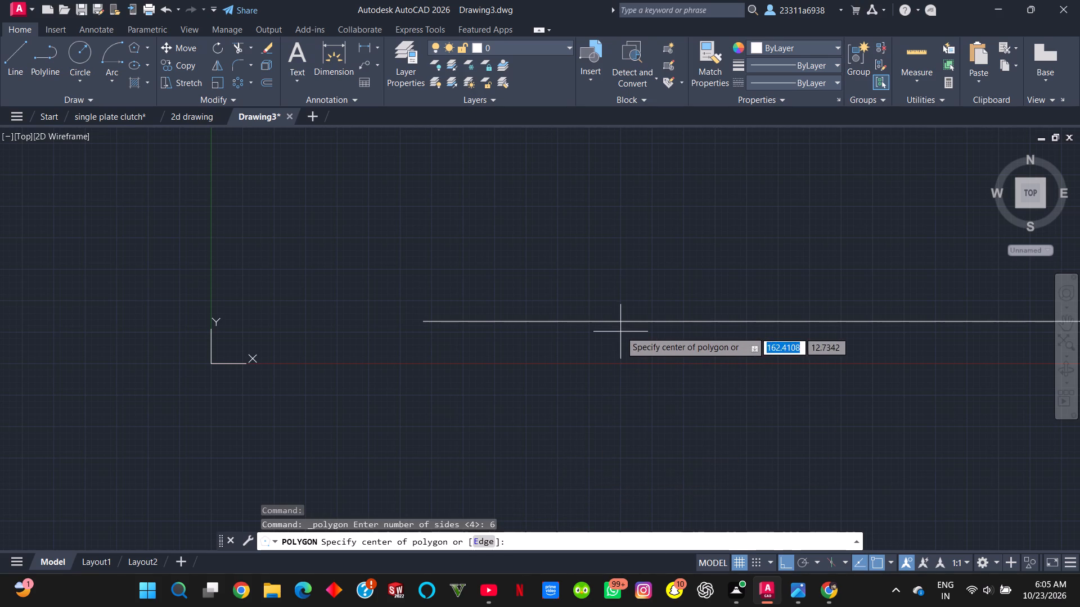
left_click(656, 321)
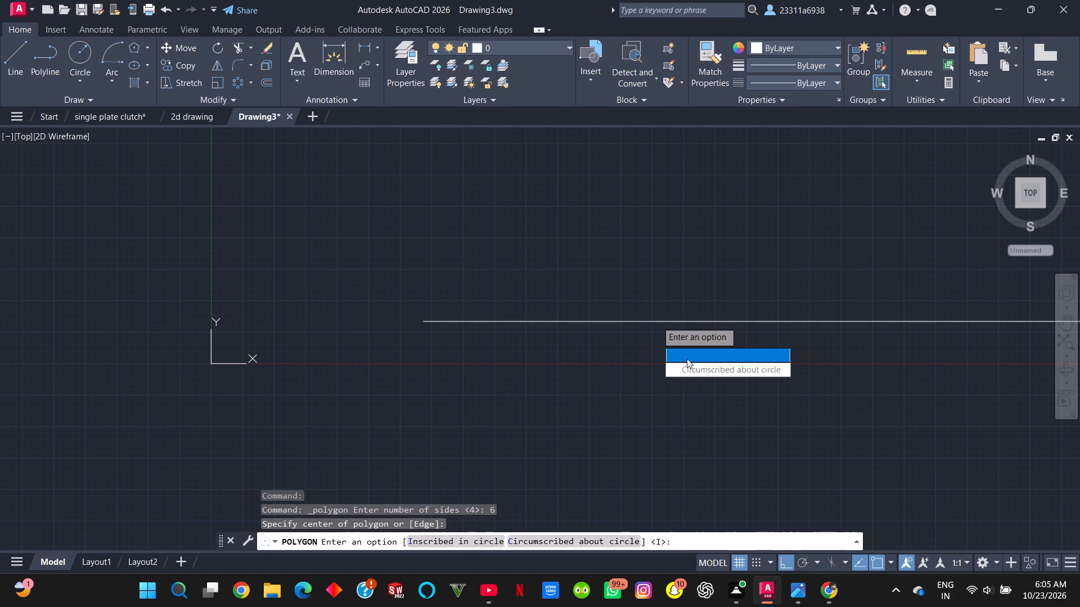
left_click_drag(688, 366, 656, 321)
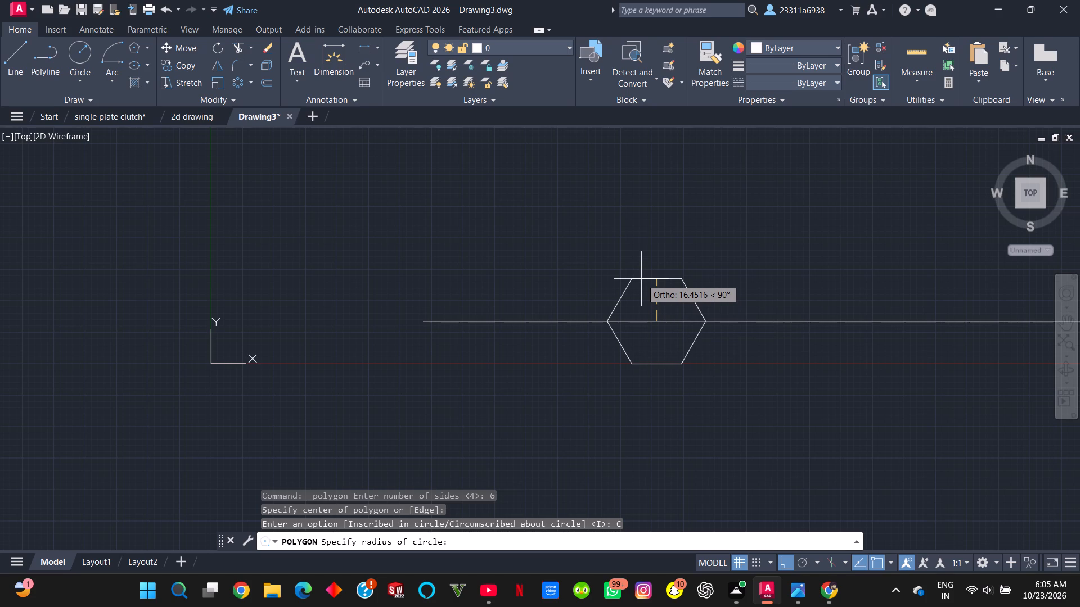
type("13")
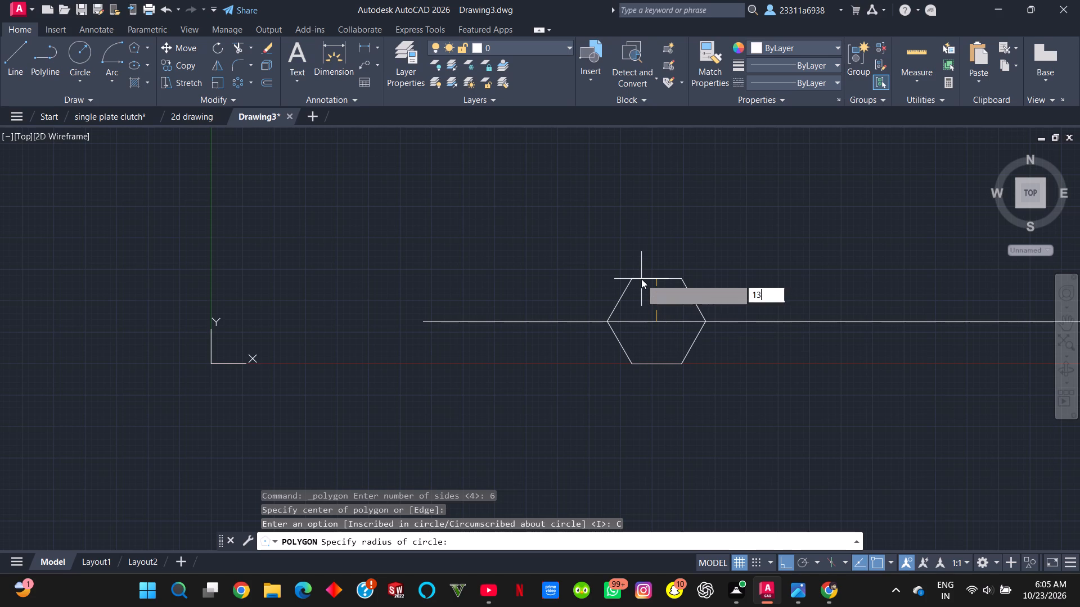
key("Return")
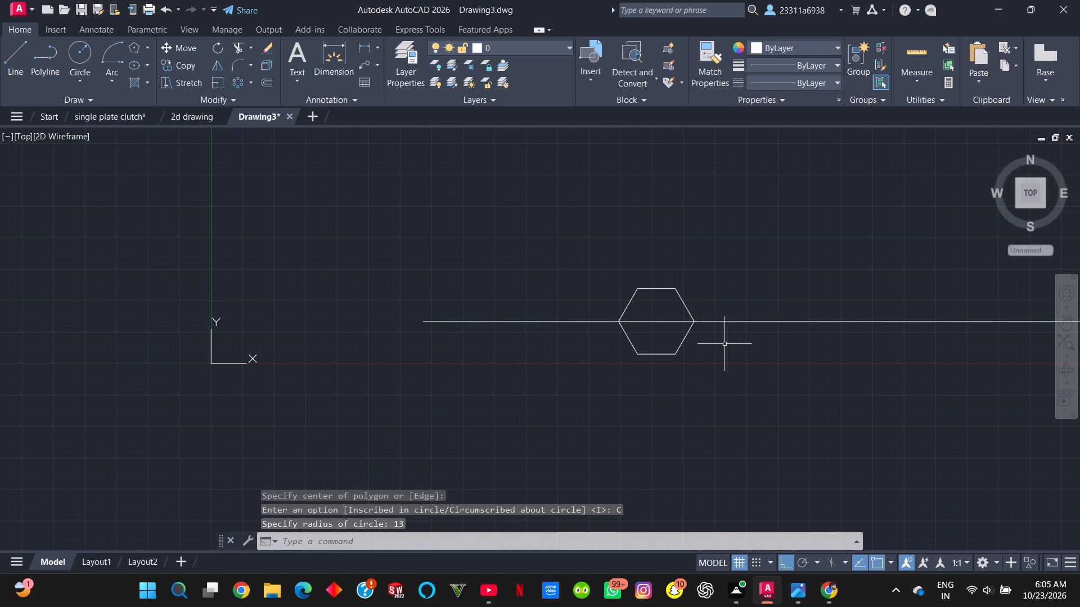
Draw a vertical line about 35.5 units long upward from the hexagon's centre.
scroll(720, 339, "up", 1)
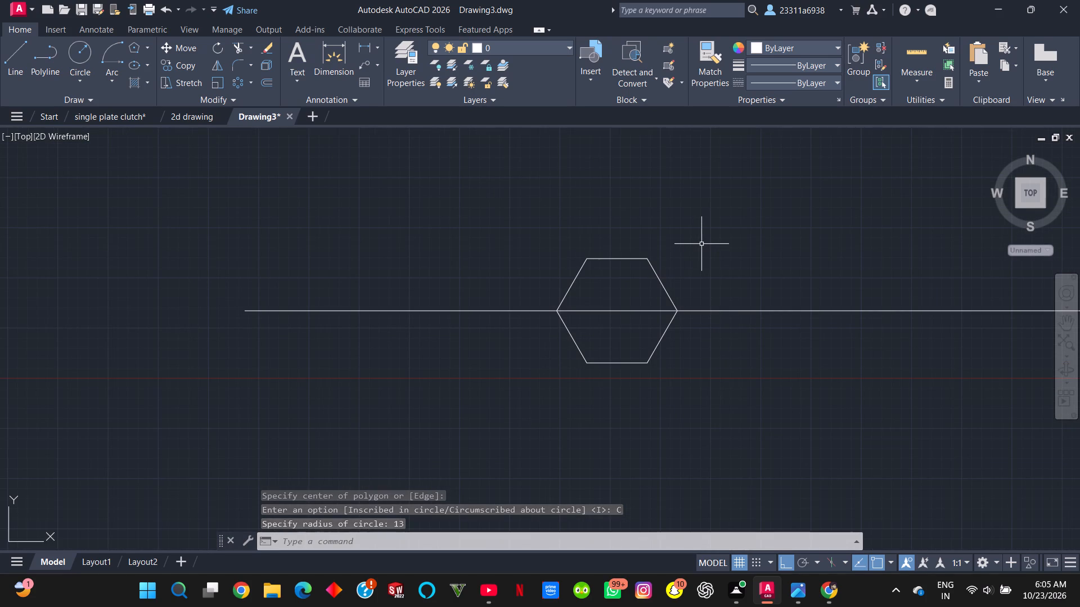
left_click(19, 66)
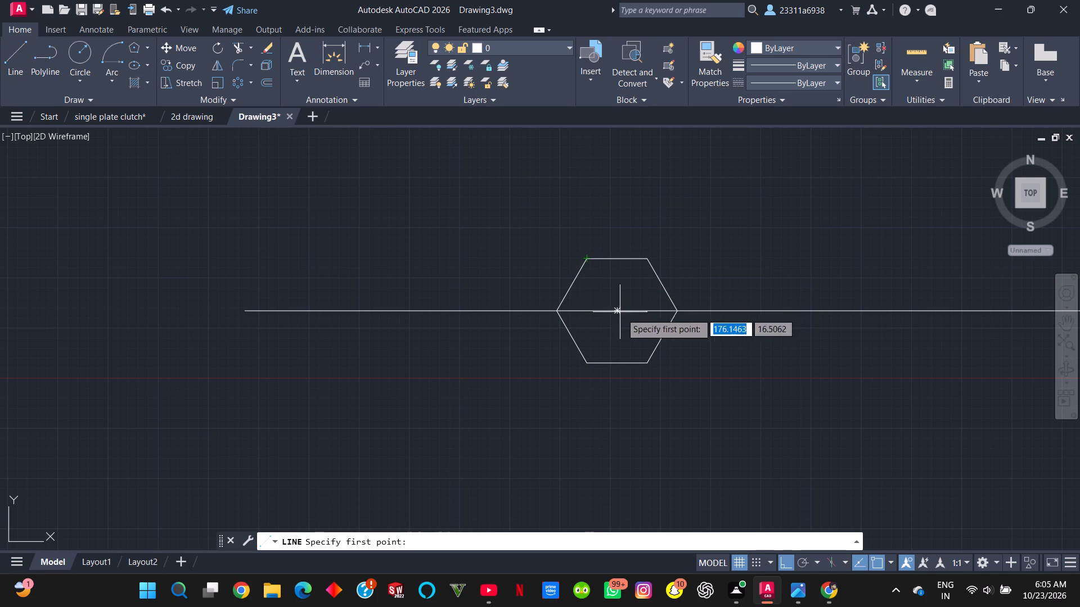
left_click(621, 313)
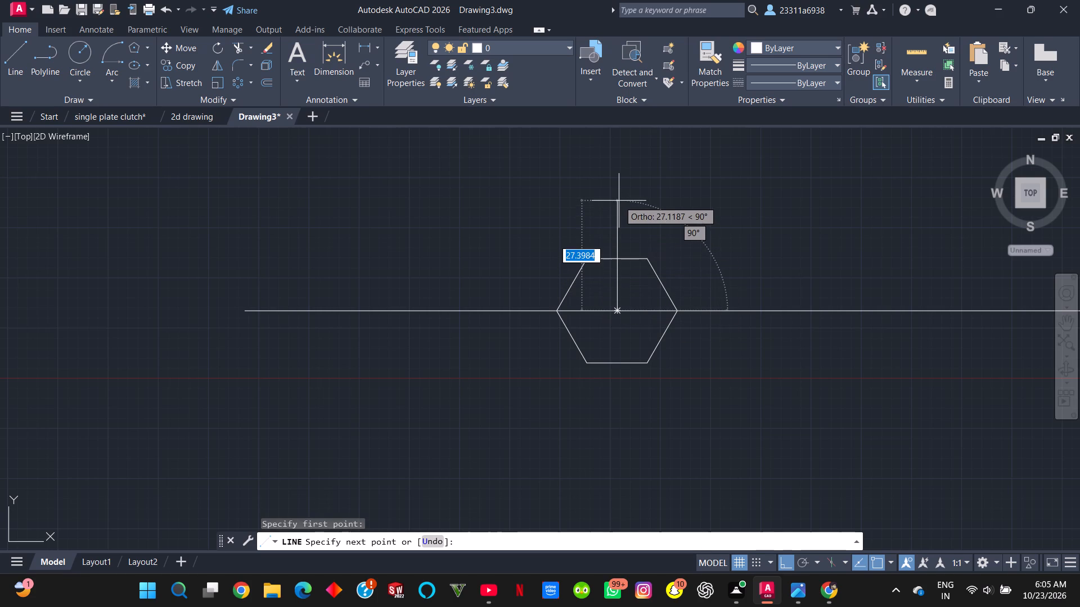
left_click(617, 169)
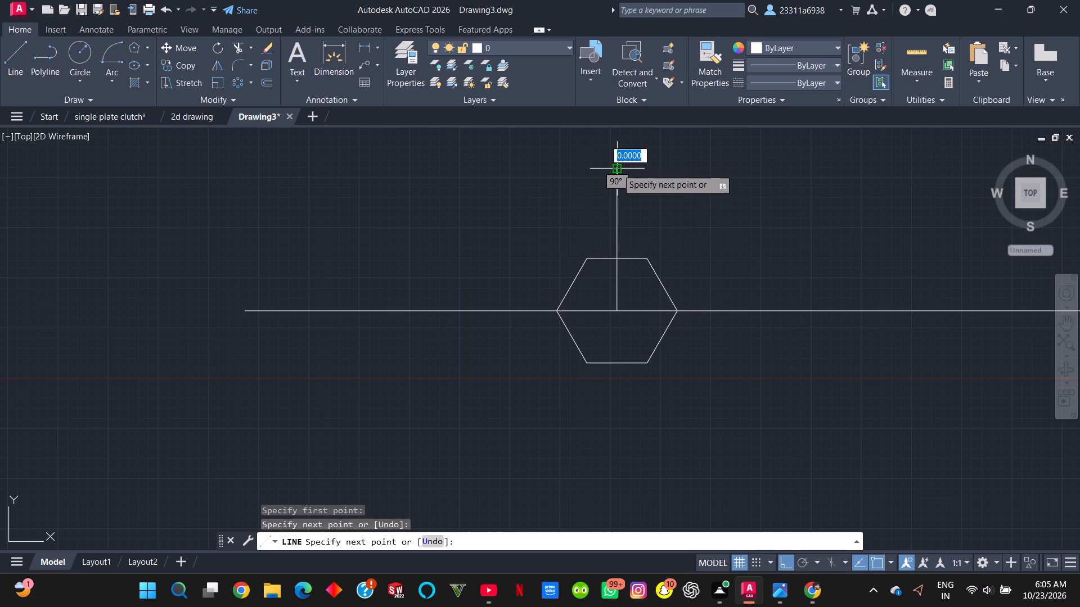
key("Escape")
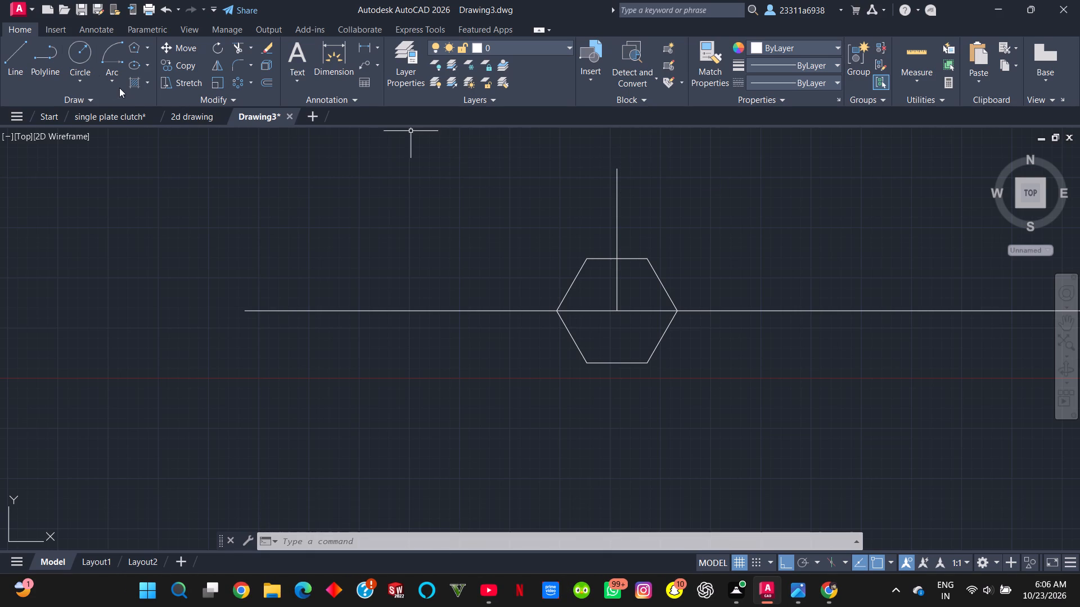
Draw two concentric circles of radius 20 and 23 around the hexagon's centre.
left_click(82, 62)
left_click(616, 310)
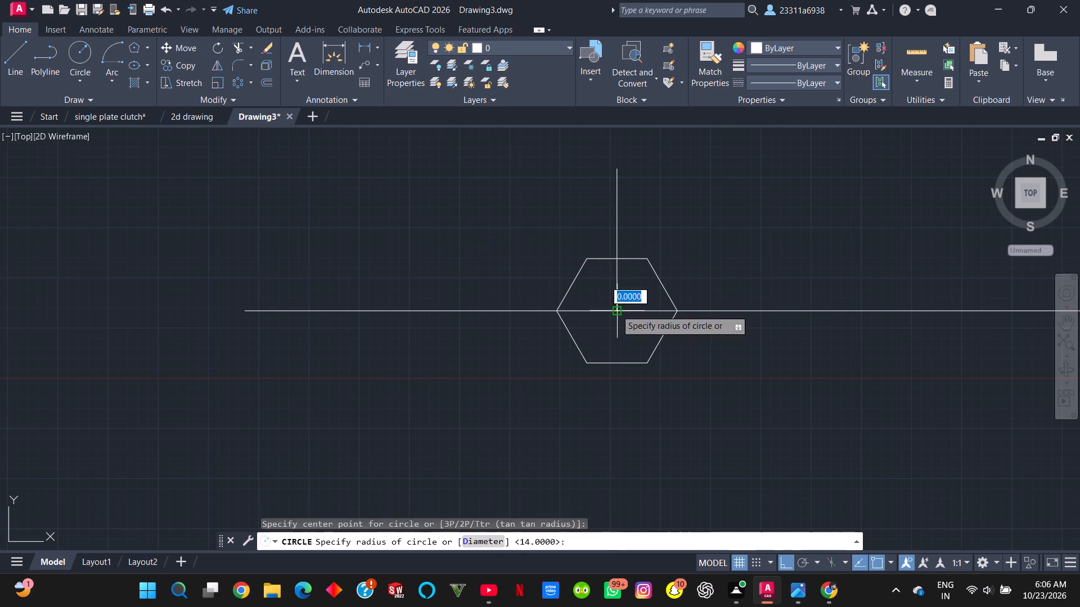
type("20")
key("Return")
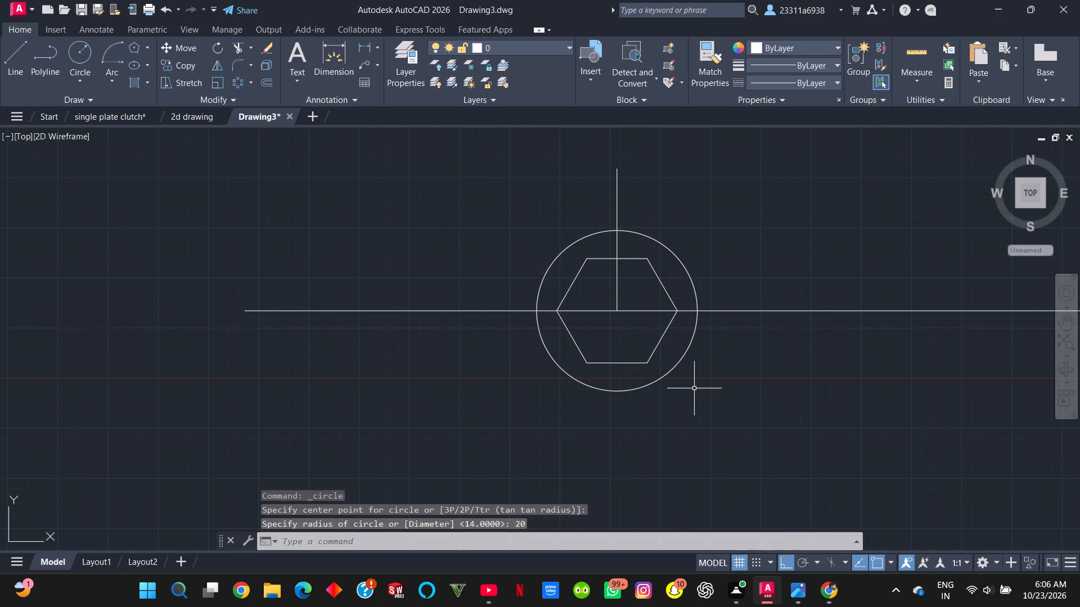
left_click(91, 58)
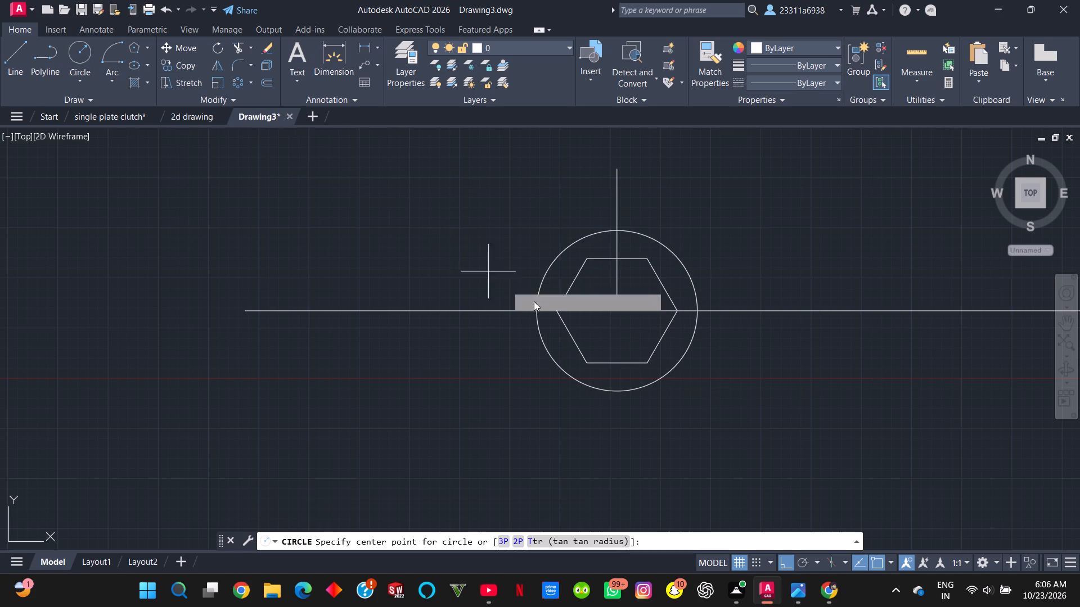
left_click(615, 311)
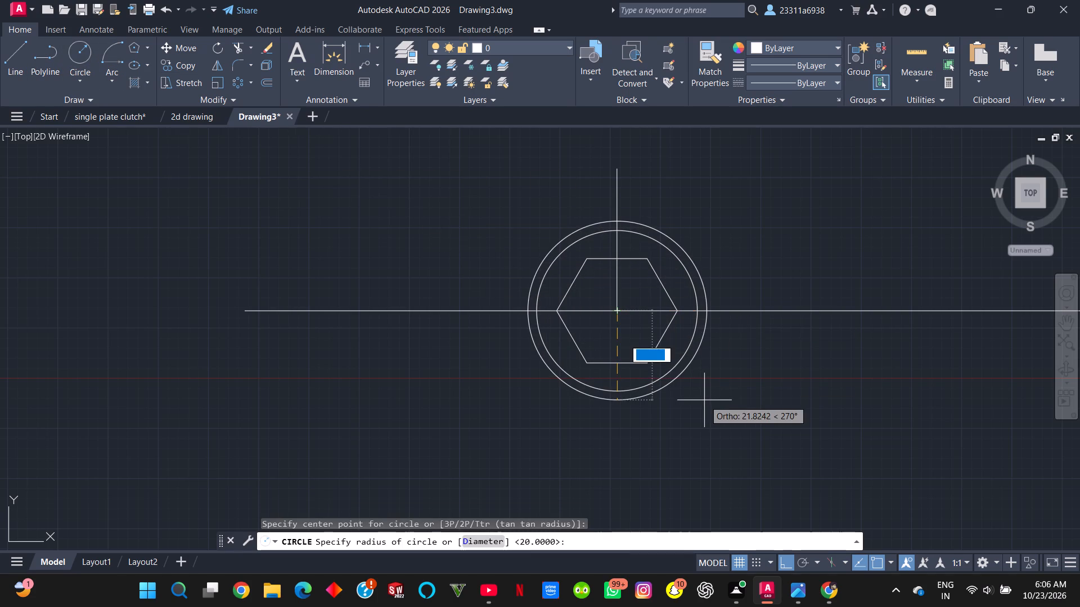
type("23")
key("Return")
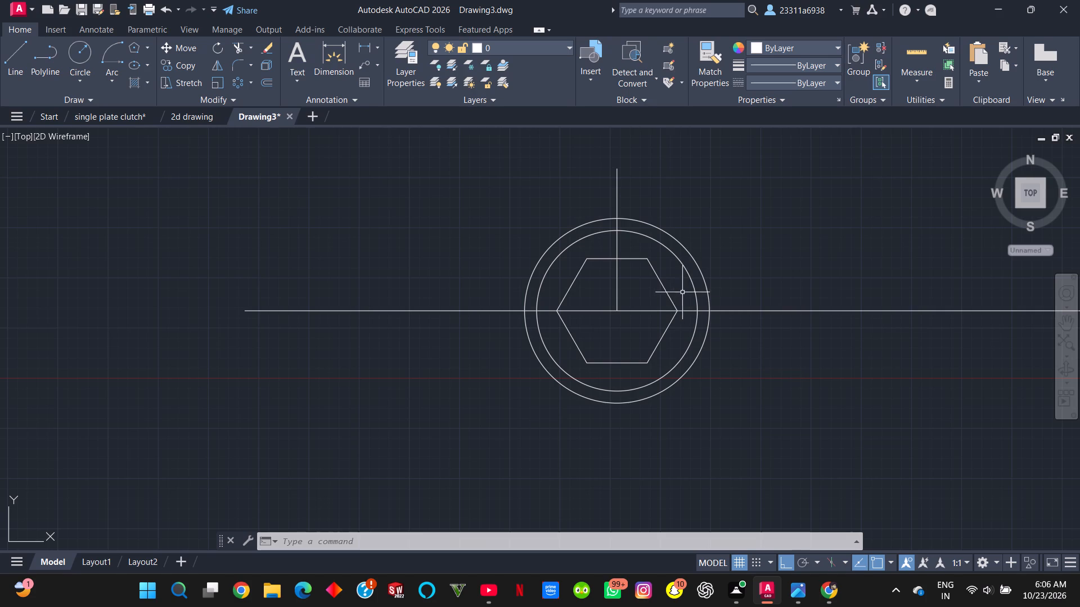
With Ortho mode turned off, draw a line 54 units long from the hexagon's centre at about 140°.
left_click(4, 52)
left_click(614, 309)
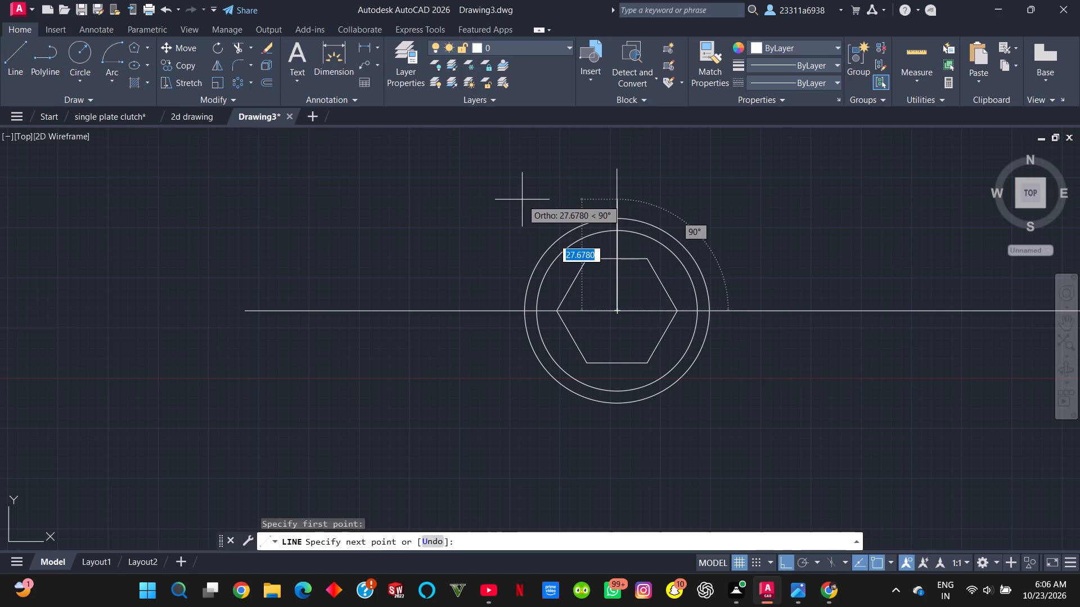
key("F8")
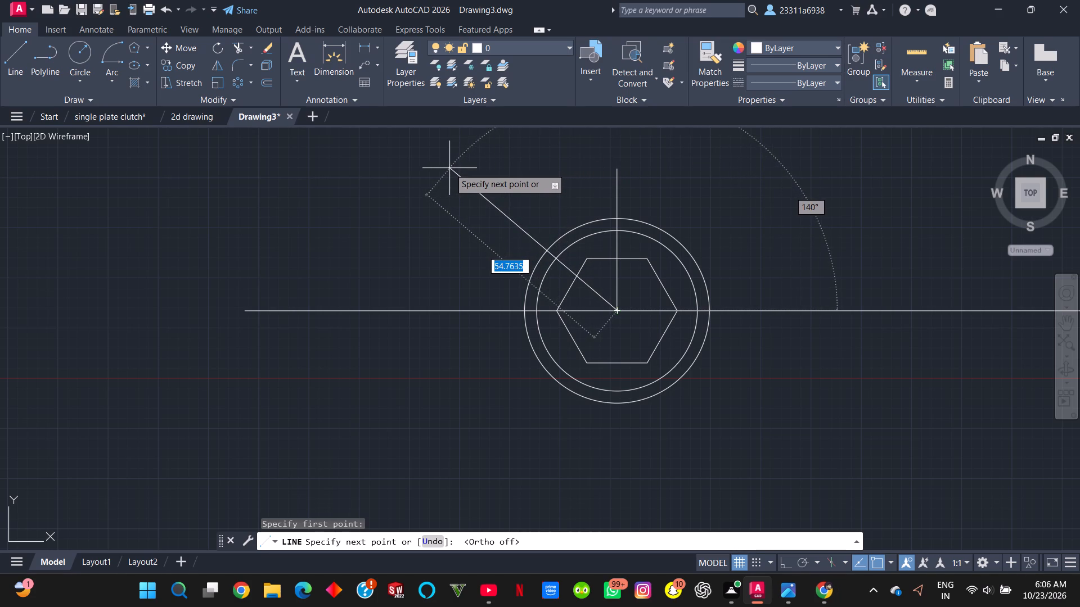
type("54")
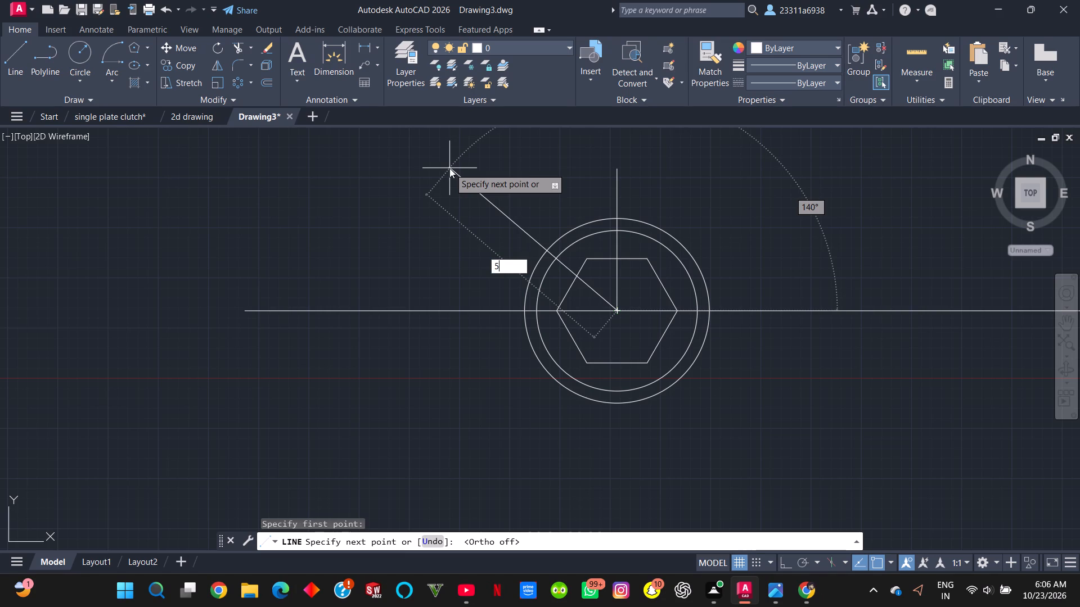
key("Return")
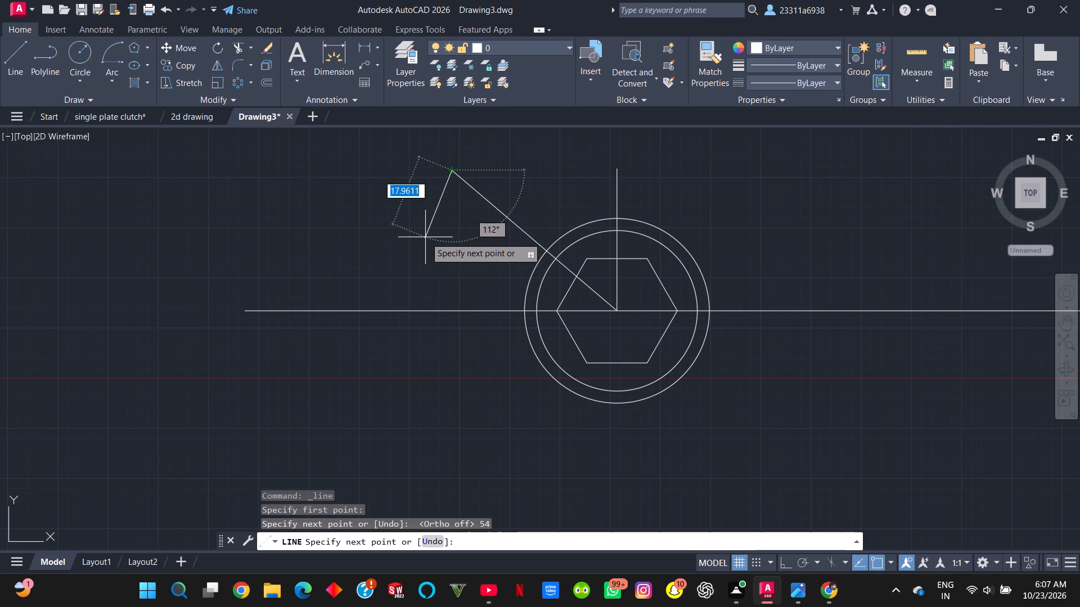
key("Escape")
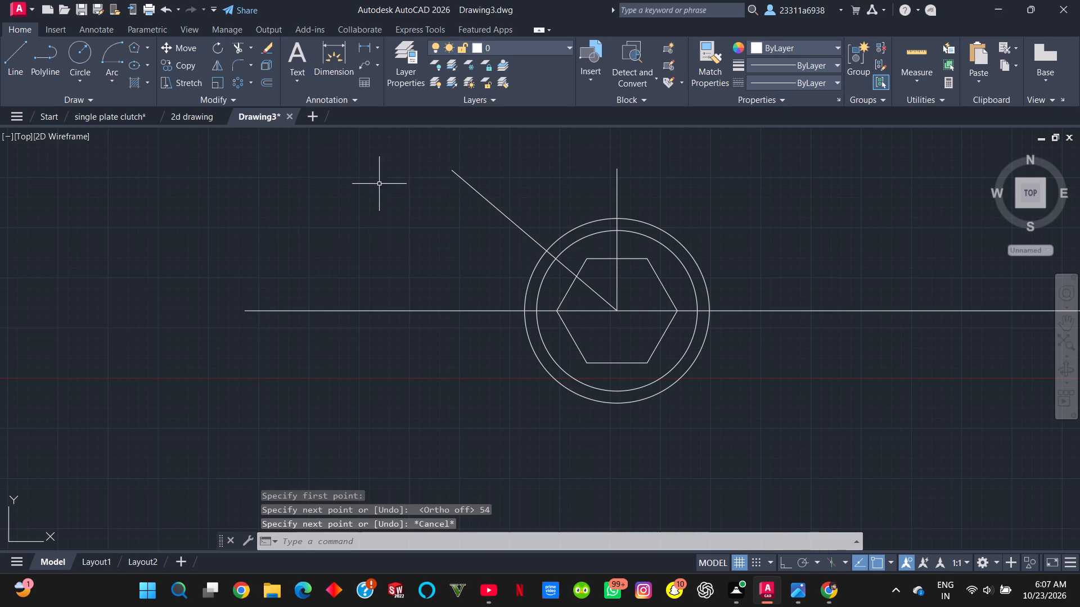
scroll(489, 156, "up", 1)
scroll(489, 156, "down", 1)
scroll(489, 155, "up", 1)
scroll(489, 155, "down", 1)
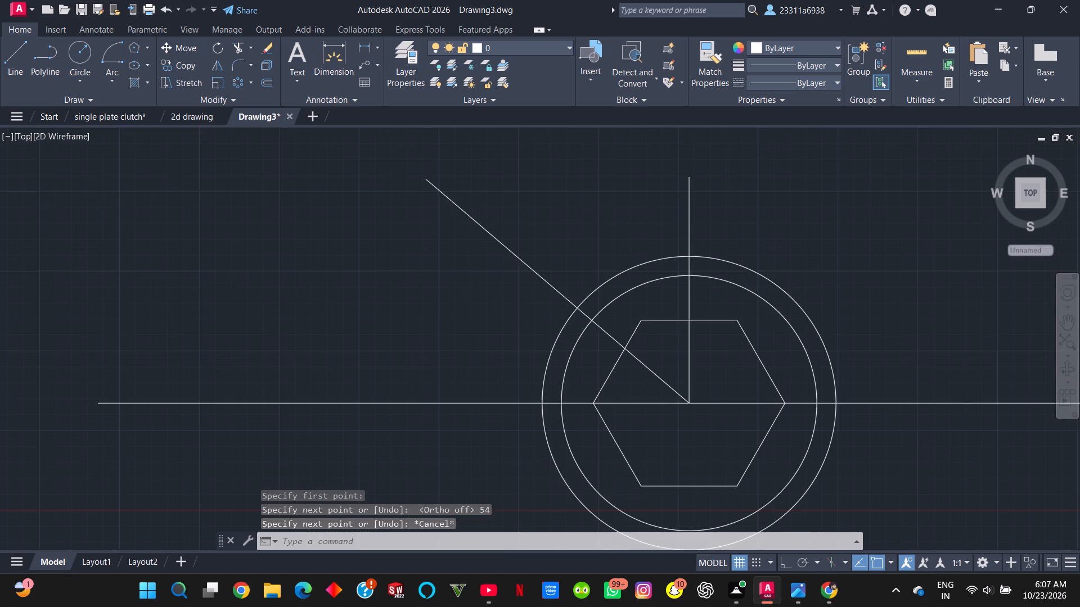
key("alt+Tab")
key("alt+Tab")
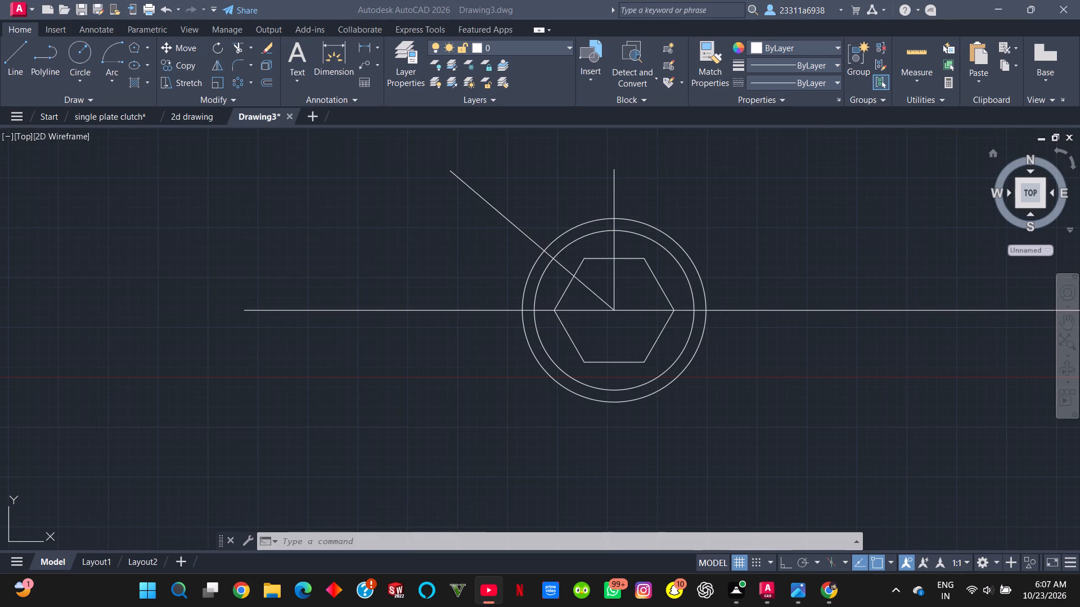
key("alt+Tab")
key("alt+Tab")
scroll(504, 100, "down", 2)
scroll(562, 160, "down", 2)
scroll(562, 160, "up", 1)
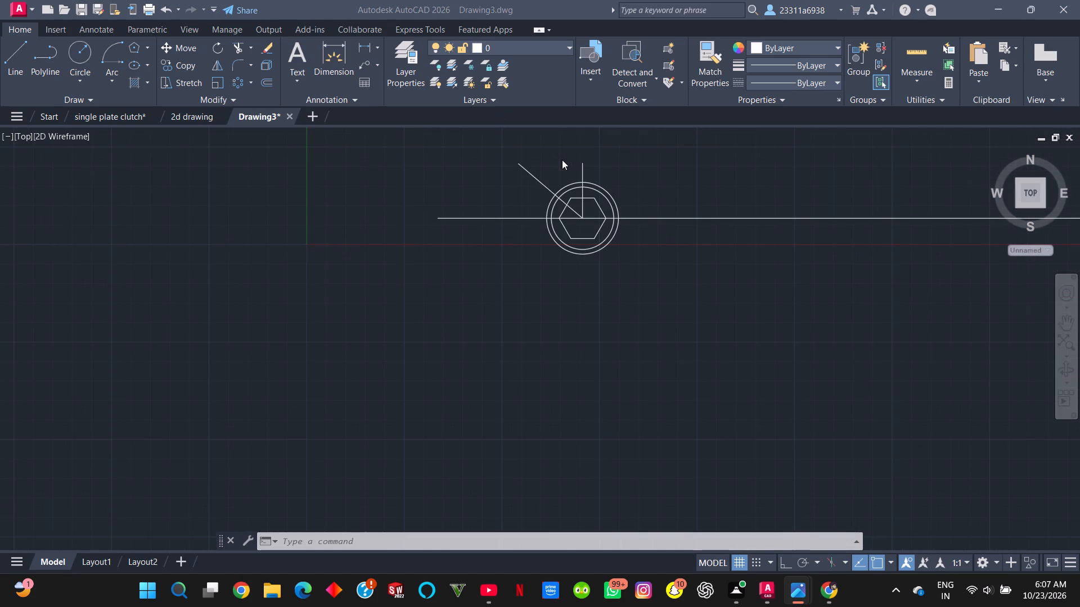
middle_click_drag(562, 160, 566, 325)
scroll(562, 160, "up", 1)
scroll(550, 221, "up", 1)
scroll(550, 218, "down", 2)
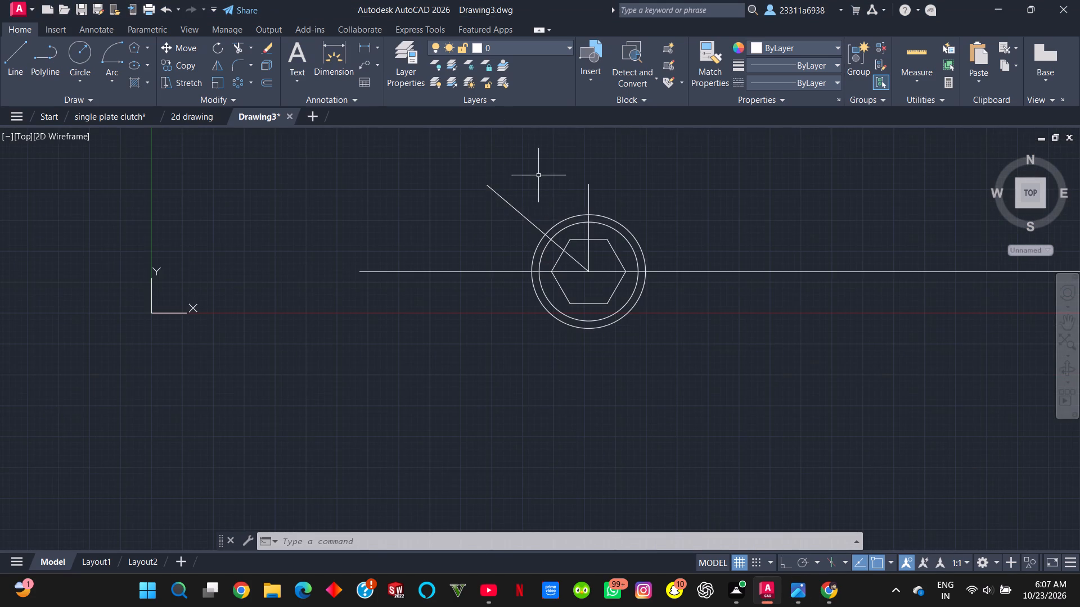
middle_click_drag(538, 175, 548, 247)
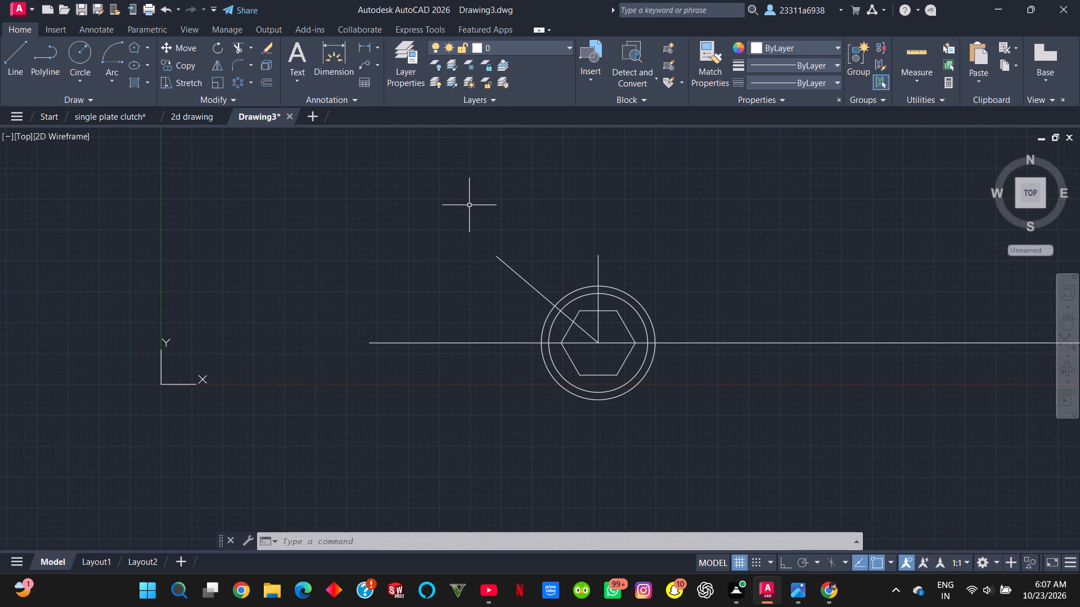
Draw two concentric circles of radius 9 and 14 centred on the free end of the angled 54-unit line.
left_click(79, 49)
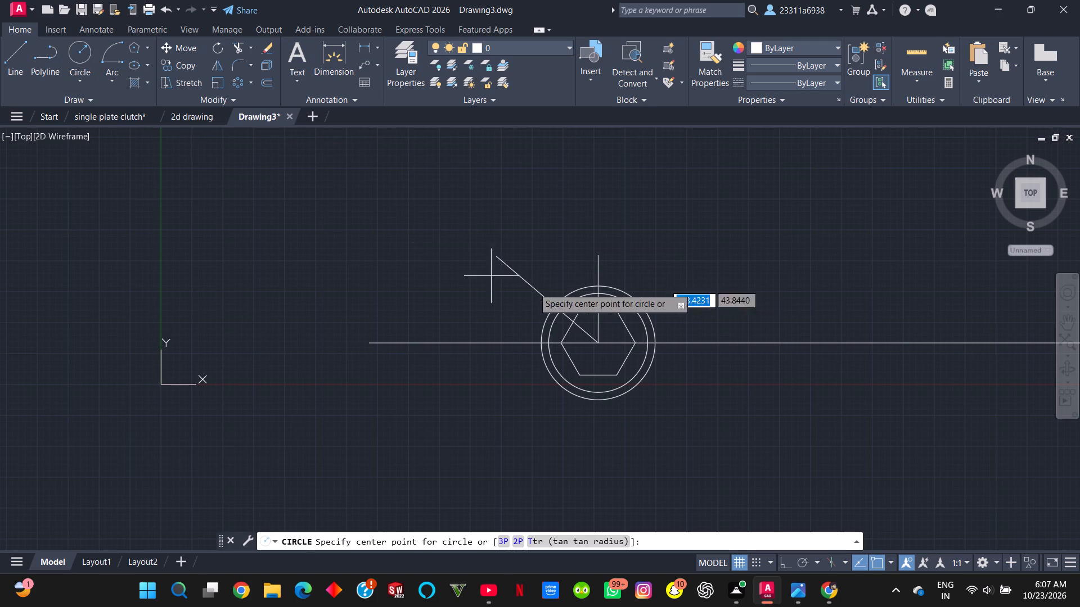
left_click(495, 259)
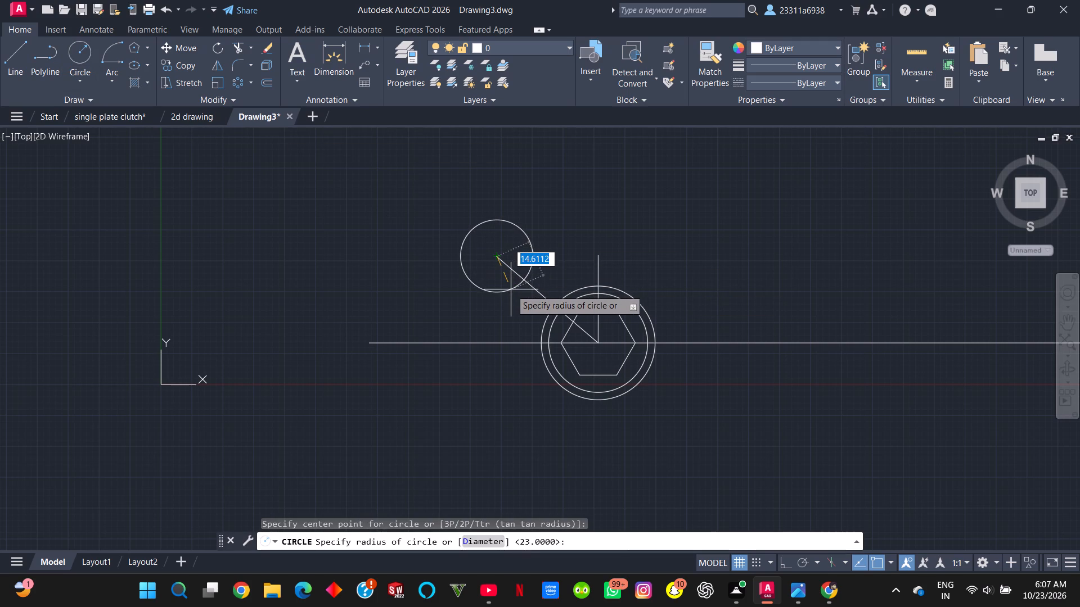
key("9")
key("Return")
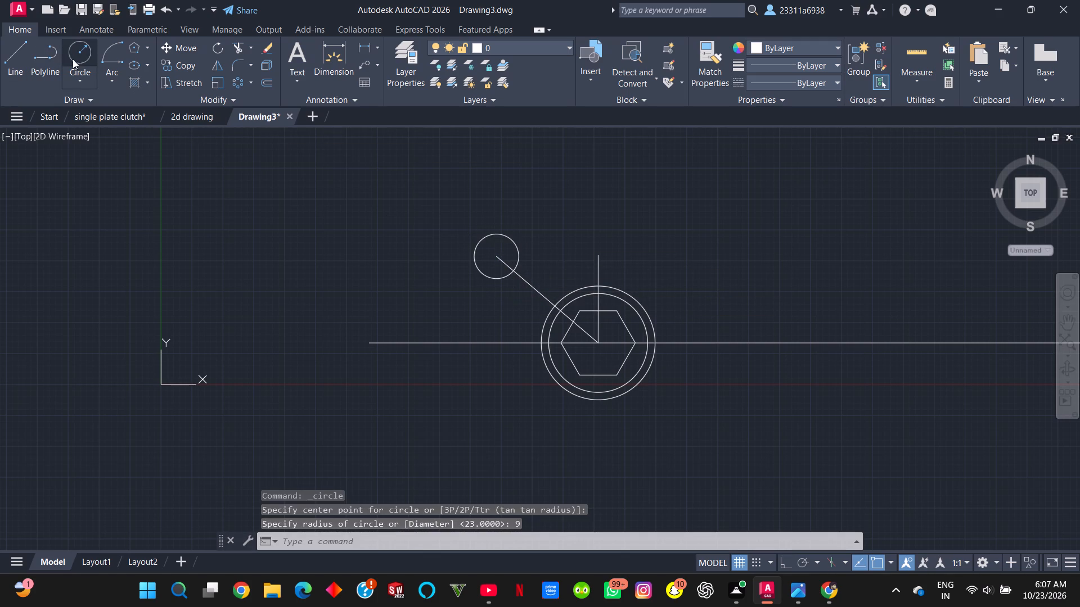
left_click(74, 59)
left_click(493, 253)
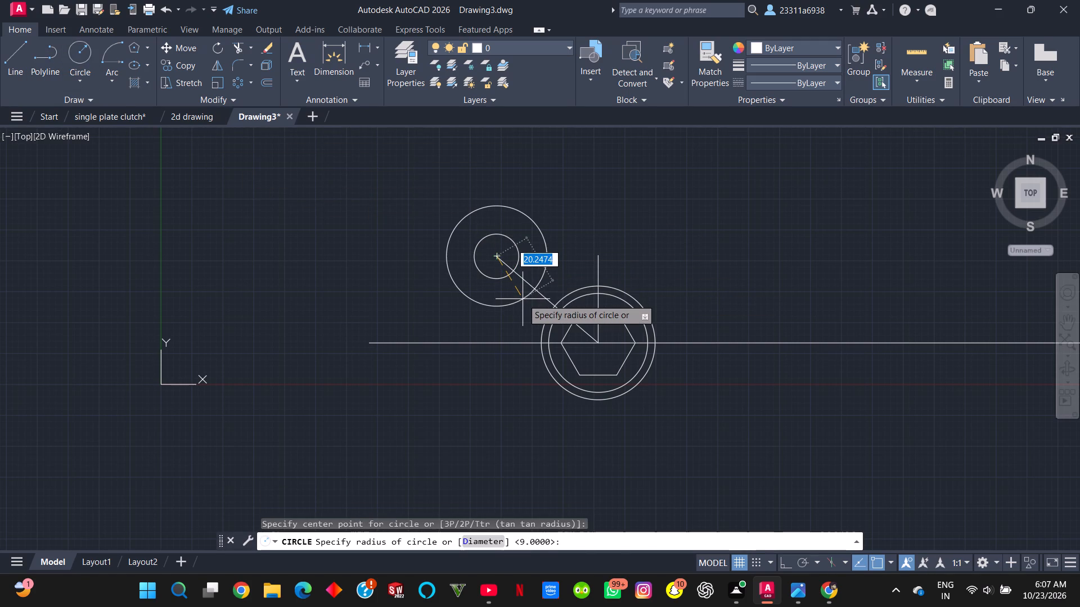
type("14")
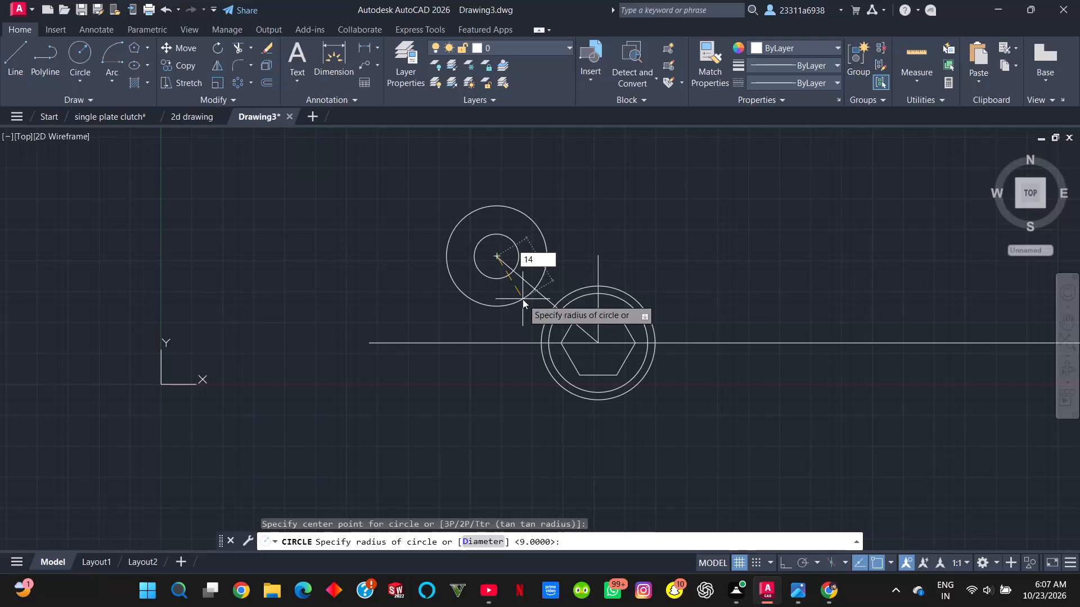
key("Return")
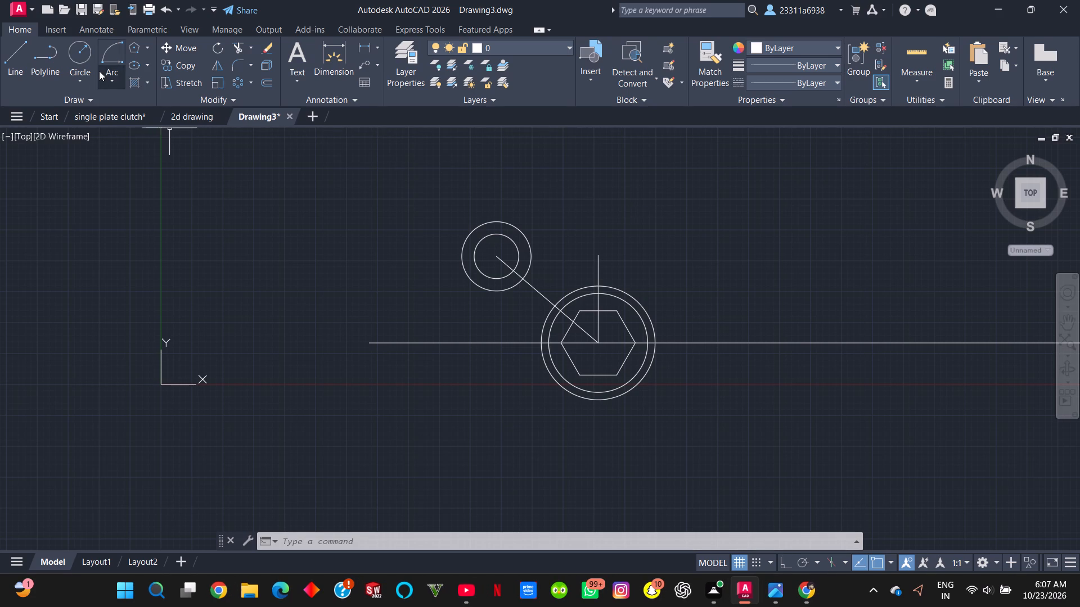
Draw a circle of radius 45 centred on the hexagon's centre.
left_click(79, 48)
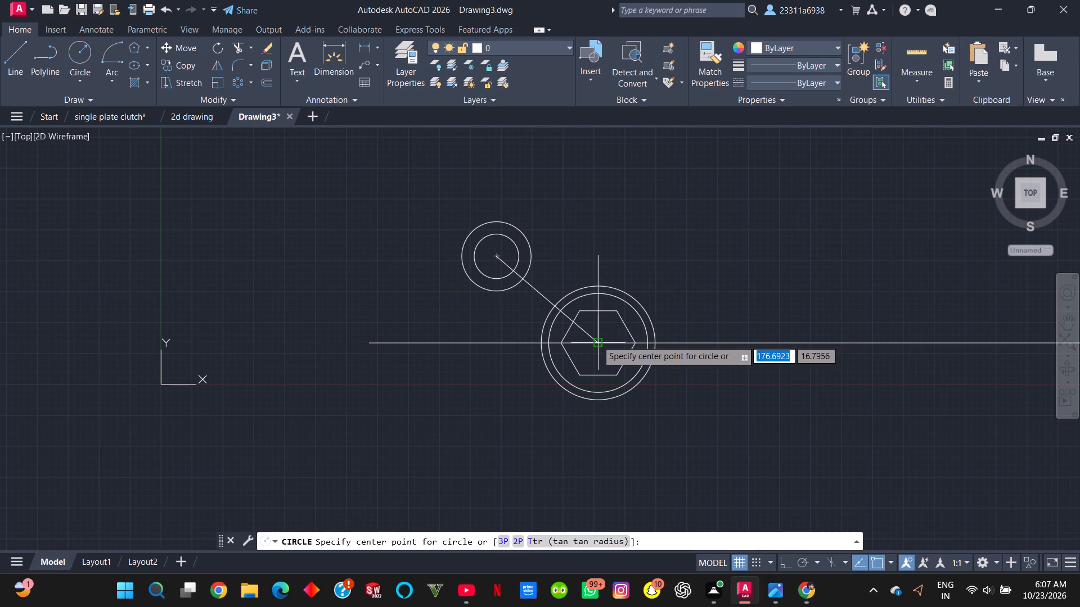
left_click(597, 340)
type("45")
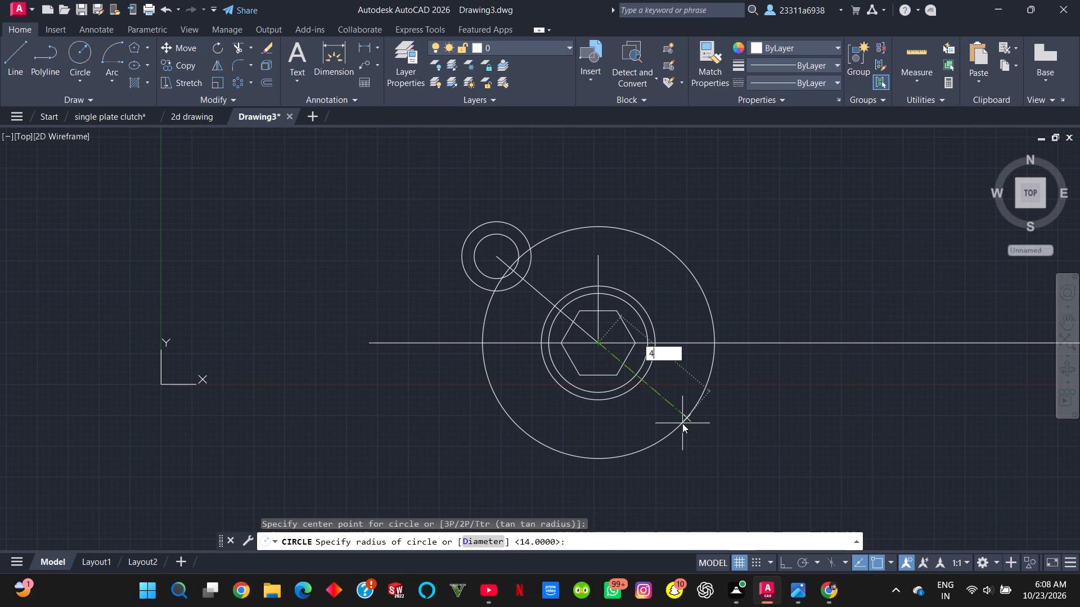
key("Return")
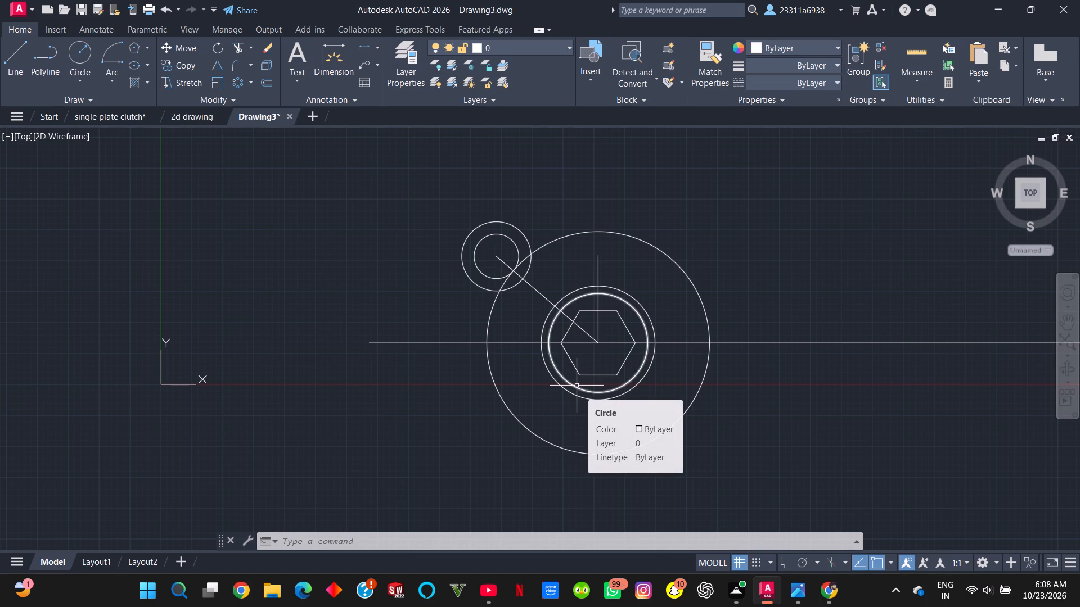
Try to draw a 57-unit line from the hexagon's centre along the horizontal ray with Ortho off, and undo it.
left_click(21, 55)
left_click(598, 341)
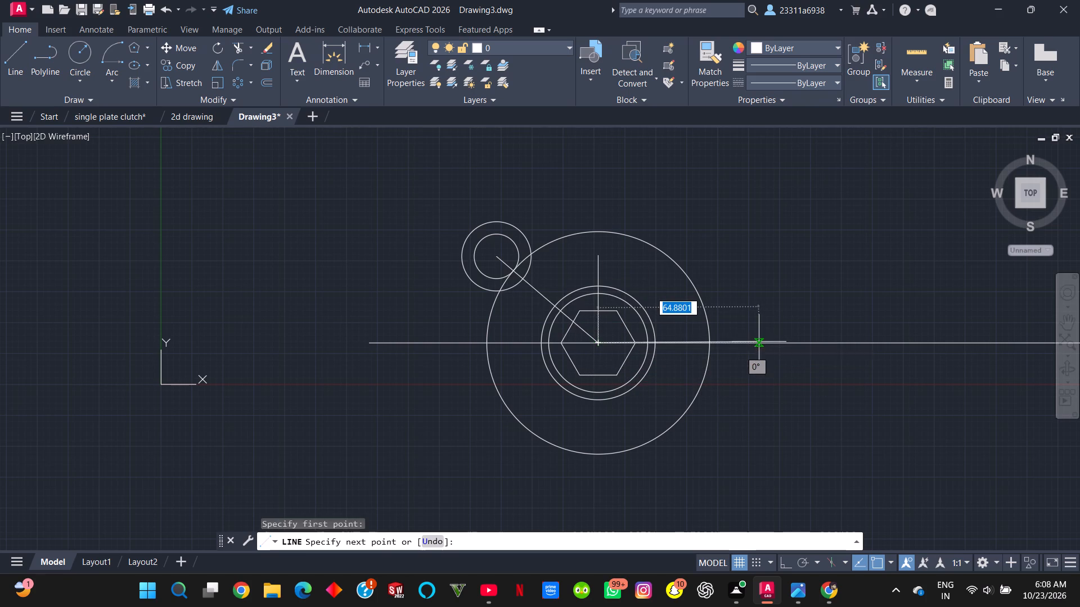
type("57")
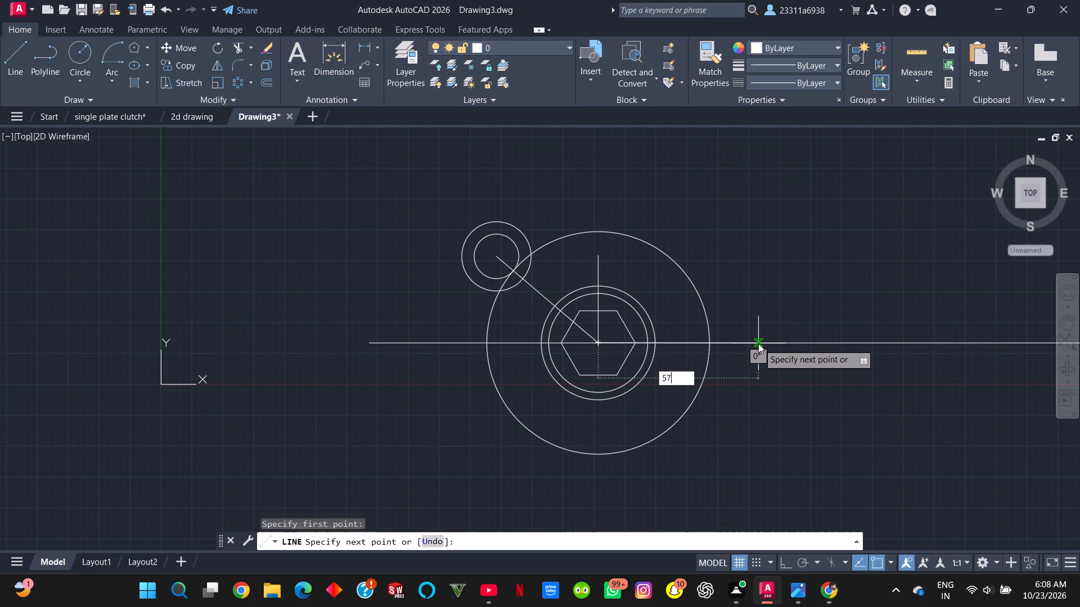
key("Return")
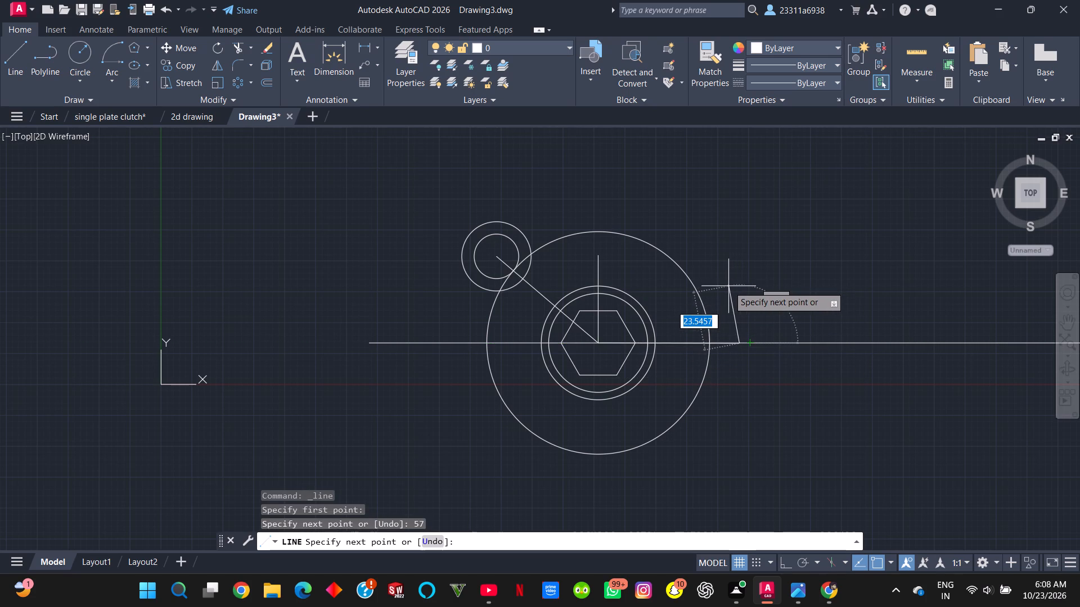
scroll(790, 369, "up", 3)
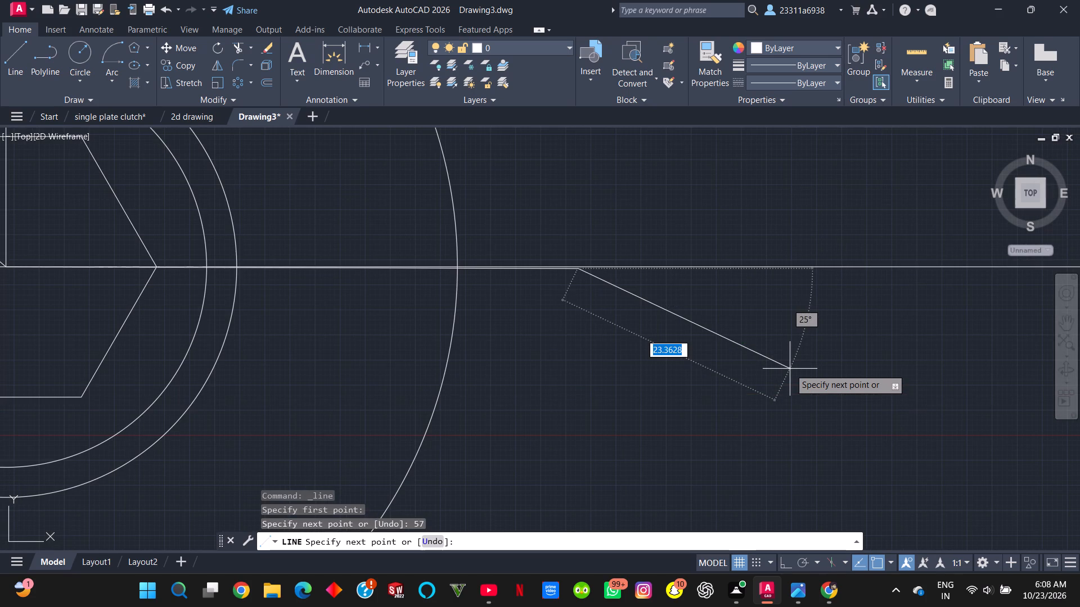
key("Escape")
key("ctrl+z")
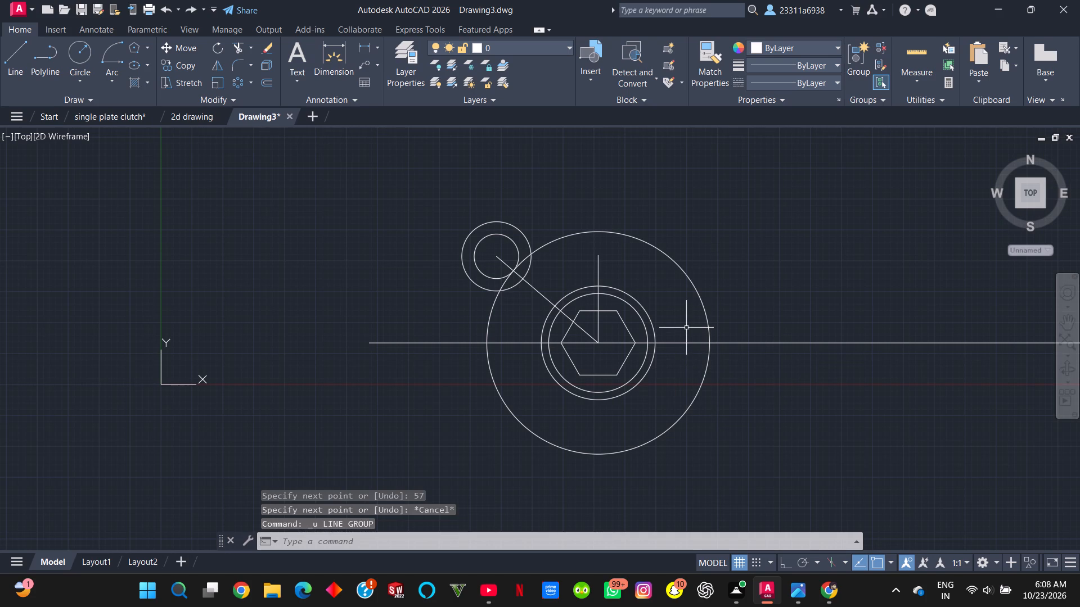
With Ortho mode turned on, draw a line from the hexagon's centre 57 units along the positive X direction and 14 units vertically upward.
key("F8")
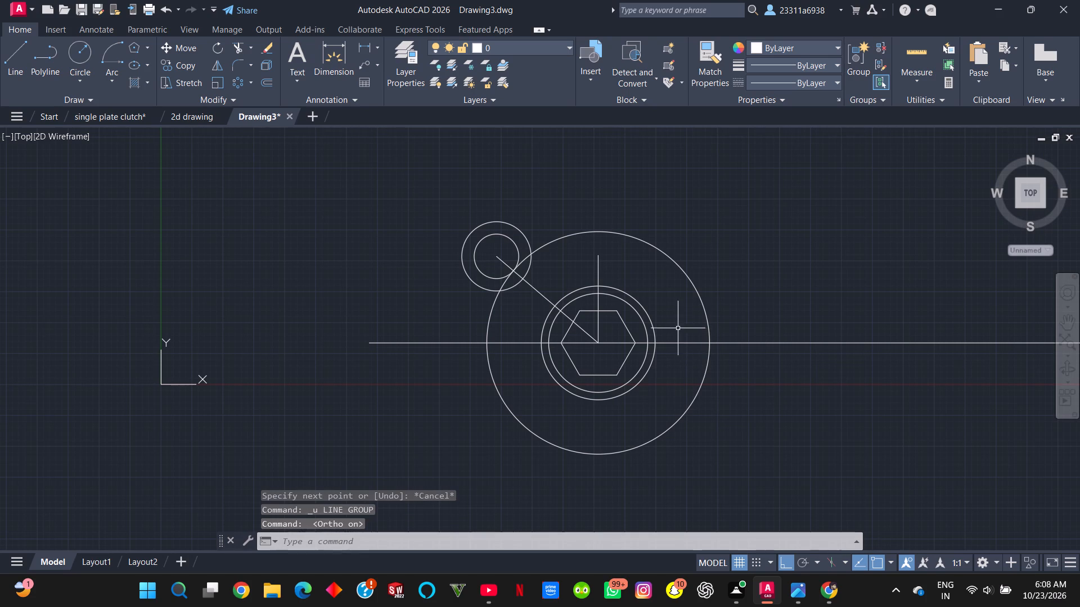
left_click(24, 57)
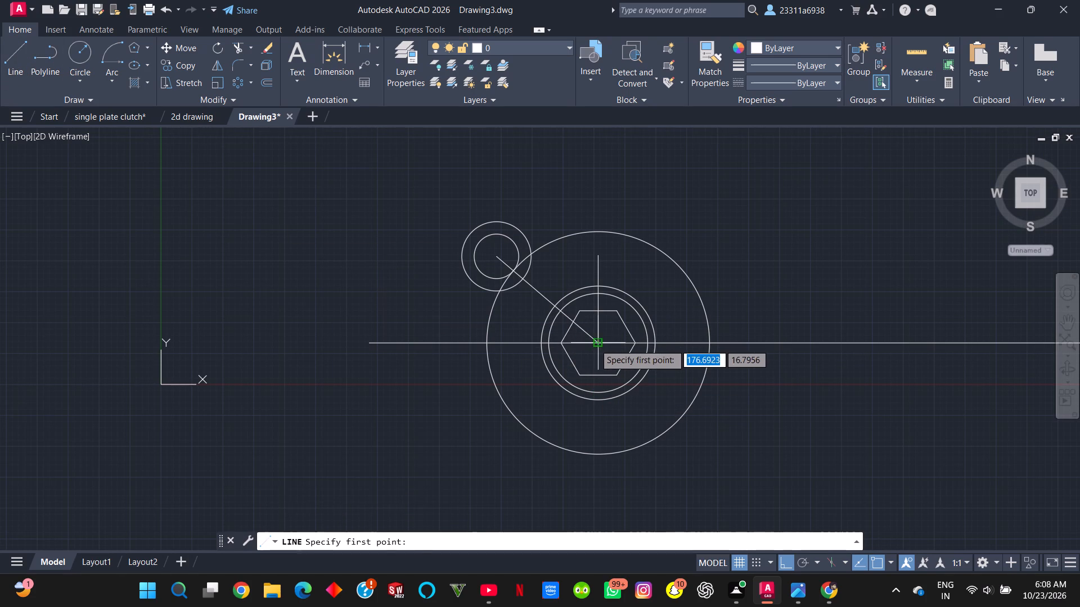
left_click(595, 344)
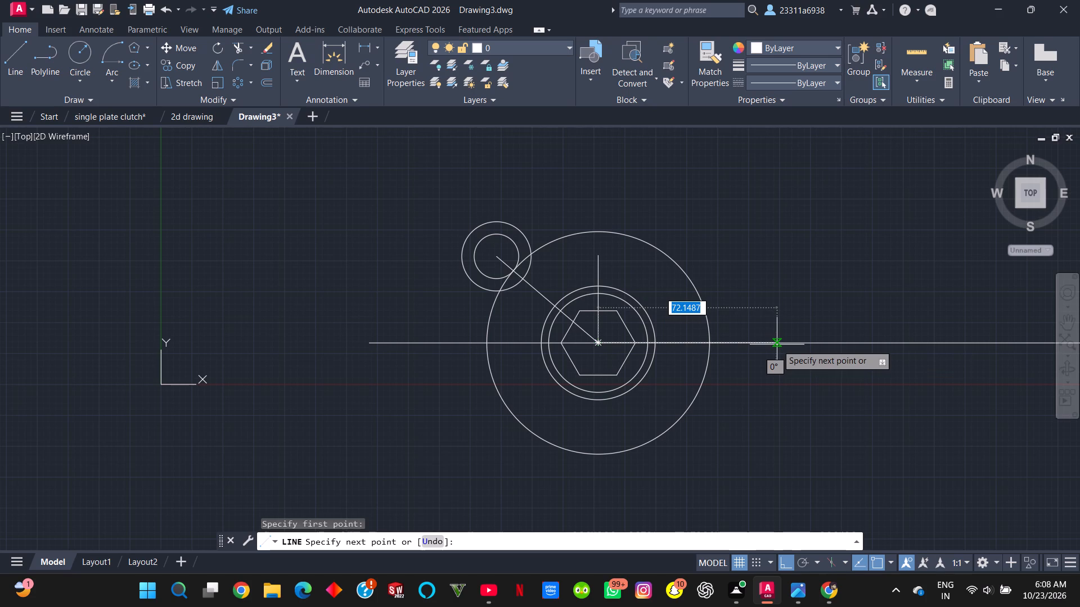
type("57")
key("Return")
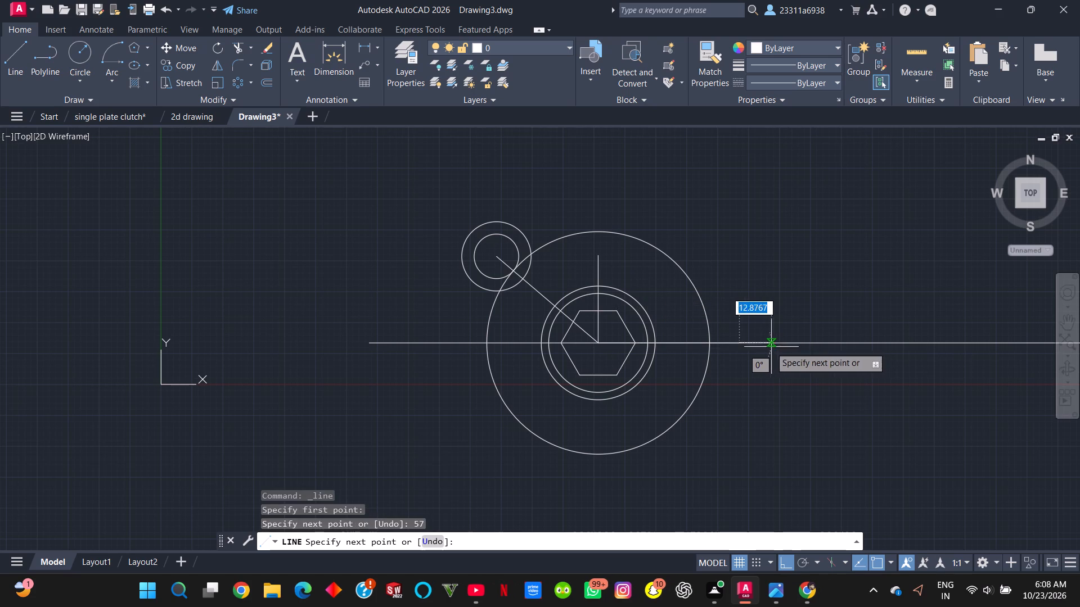
type("14")
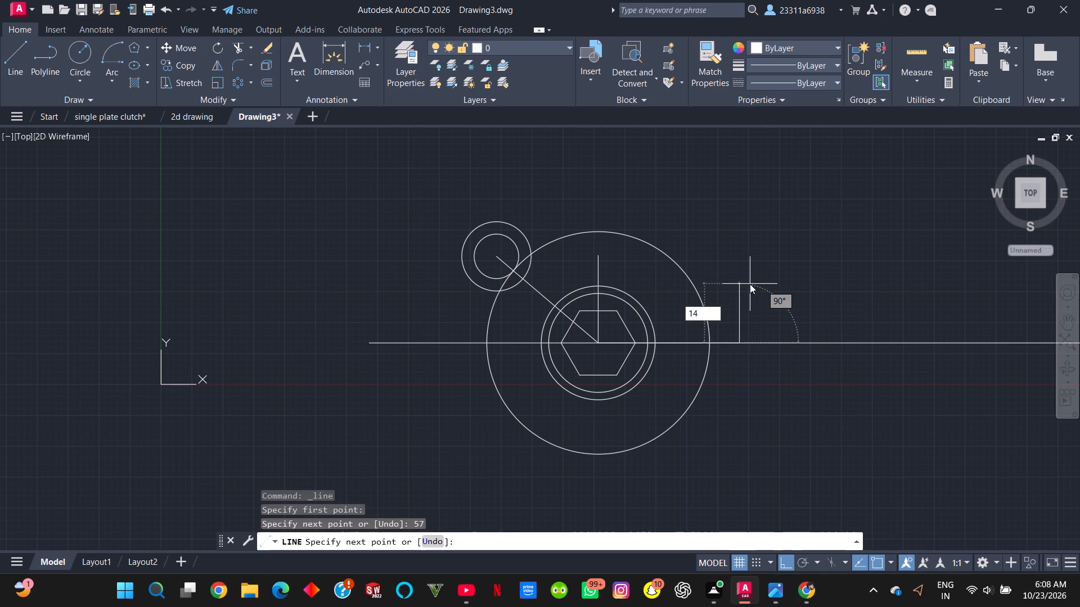
key("Return")
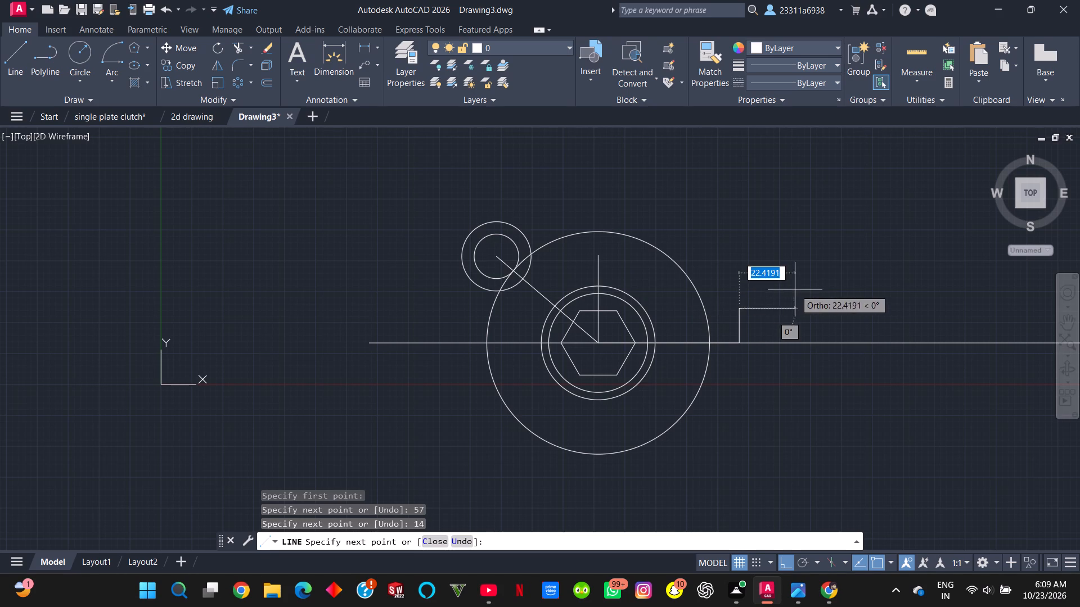
key("Escape")
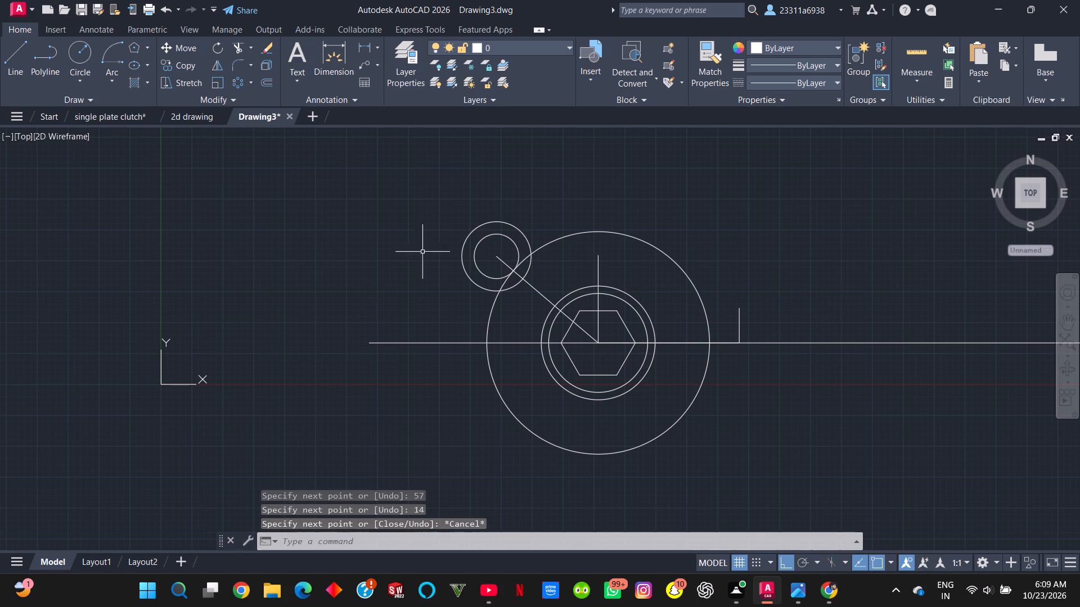
Draw two concentric circles of radius 9 and 14 centred on the upper end of the 14-unit vertical line.
left_click(74, 55)
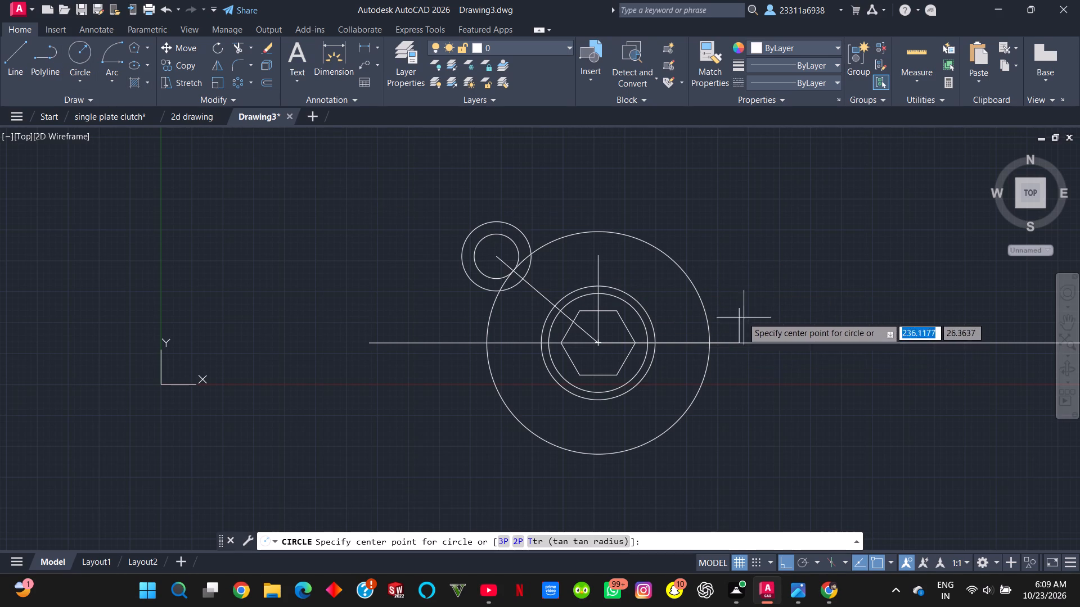
left_click(739, 312)
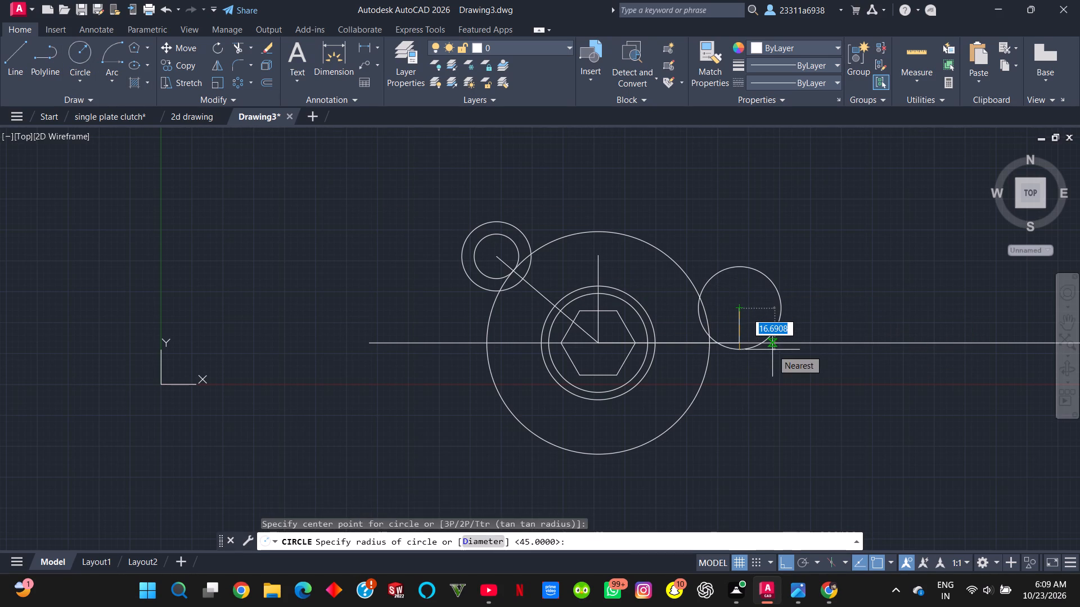
key("9")
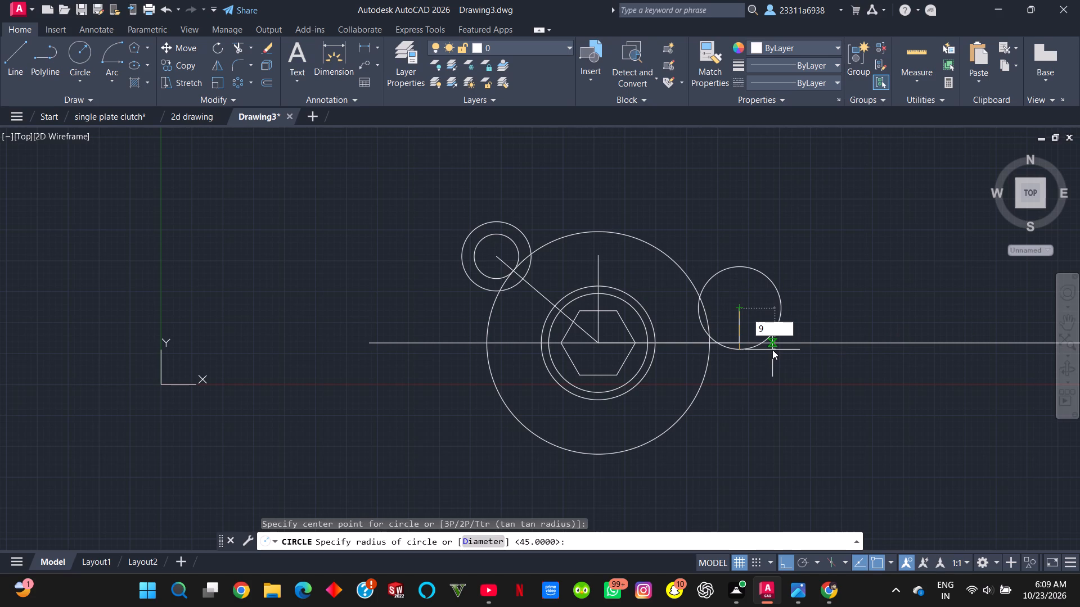
key("Return")
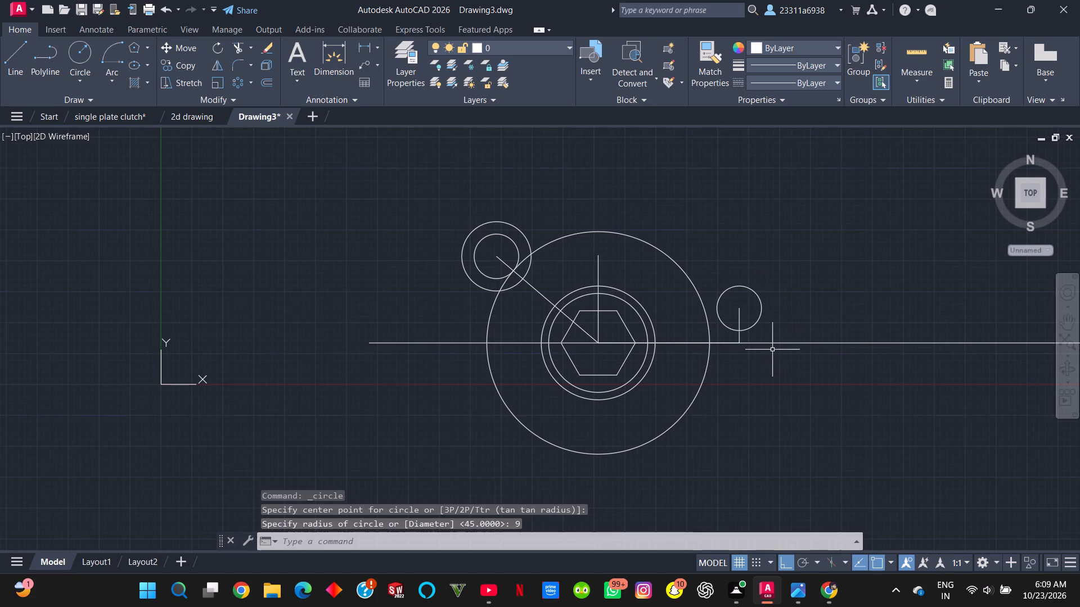
left_click(77, 59)
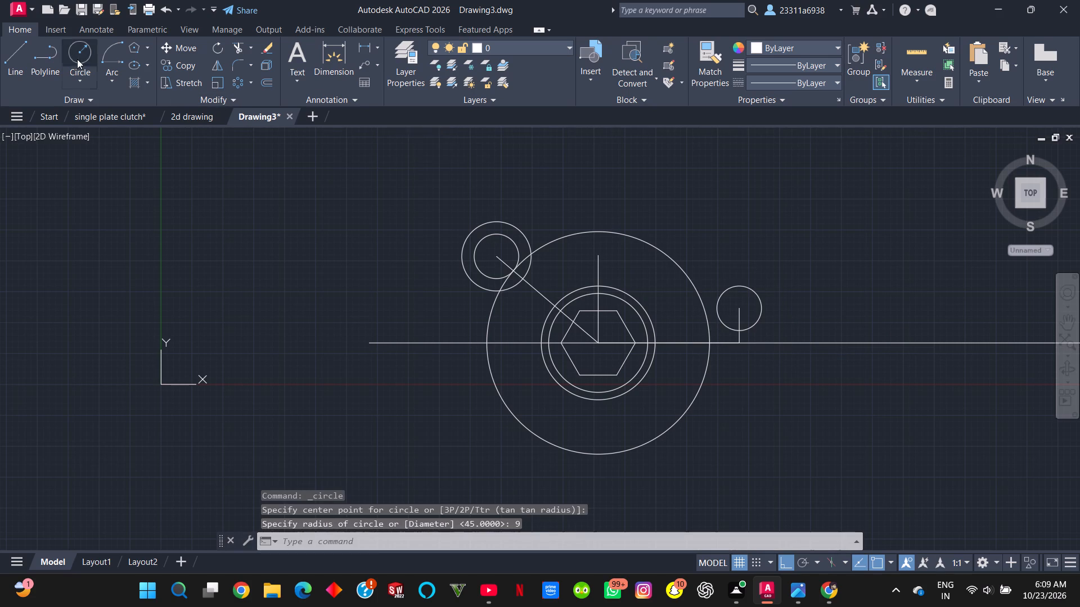
left_click(742, 309)
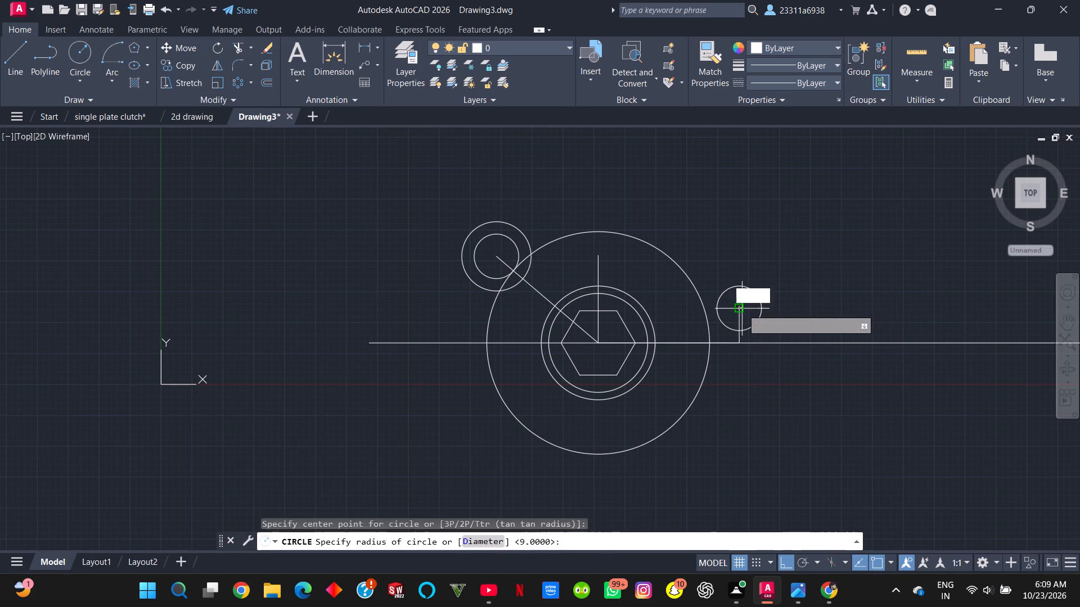
type("14")
key("Return")
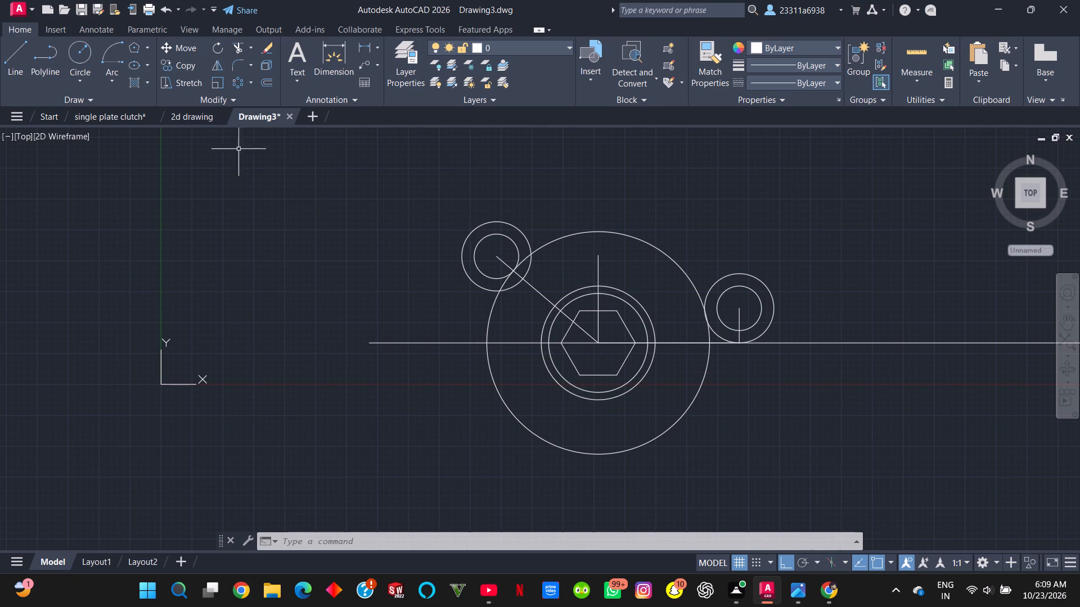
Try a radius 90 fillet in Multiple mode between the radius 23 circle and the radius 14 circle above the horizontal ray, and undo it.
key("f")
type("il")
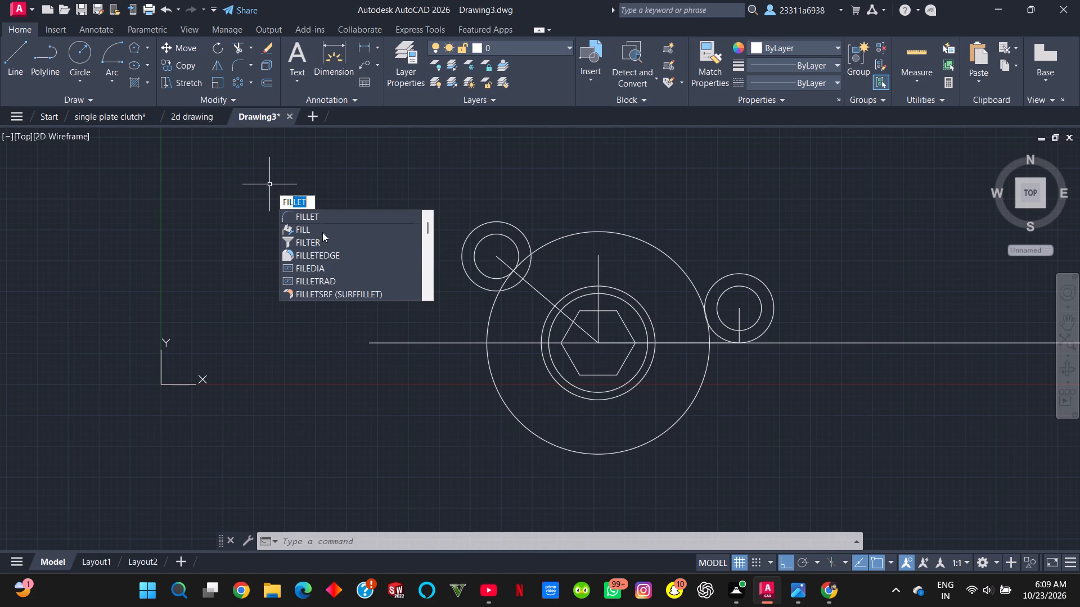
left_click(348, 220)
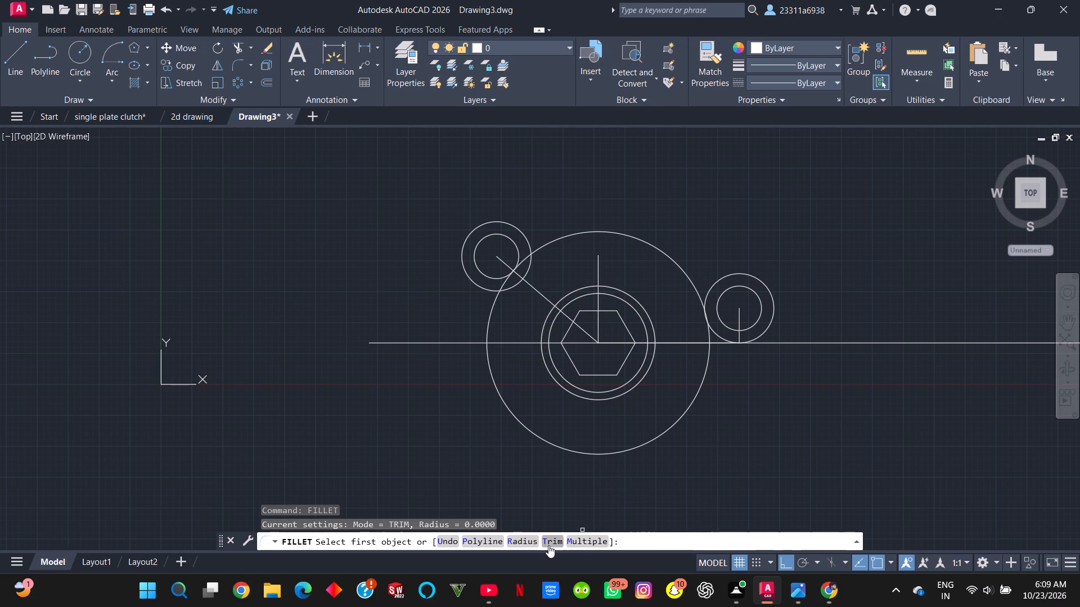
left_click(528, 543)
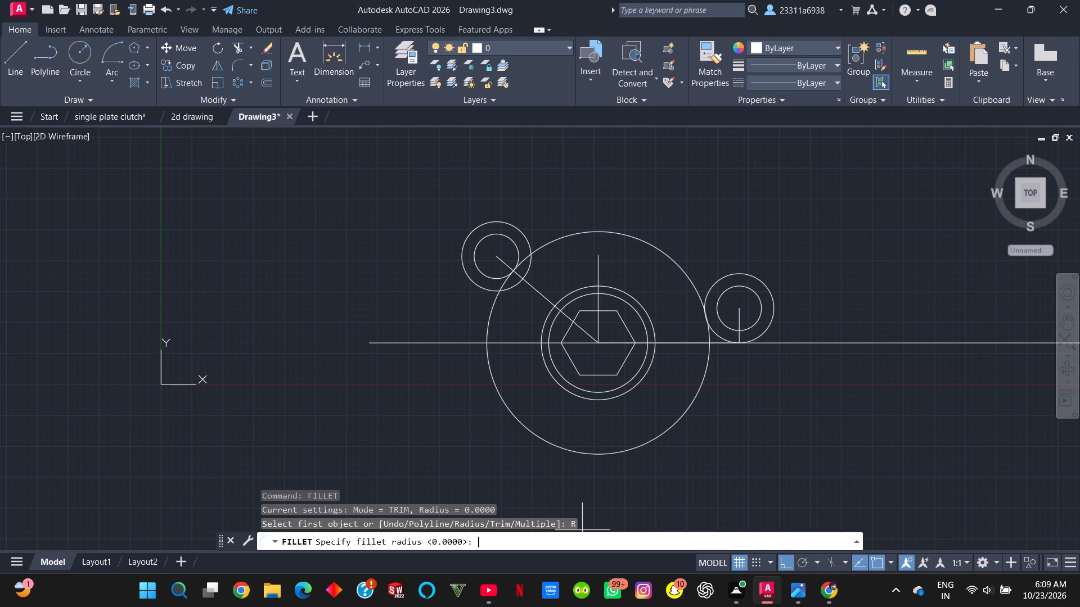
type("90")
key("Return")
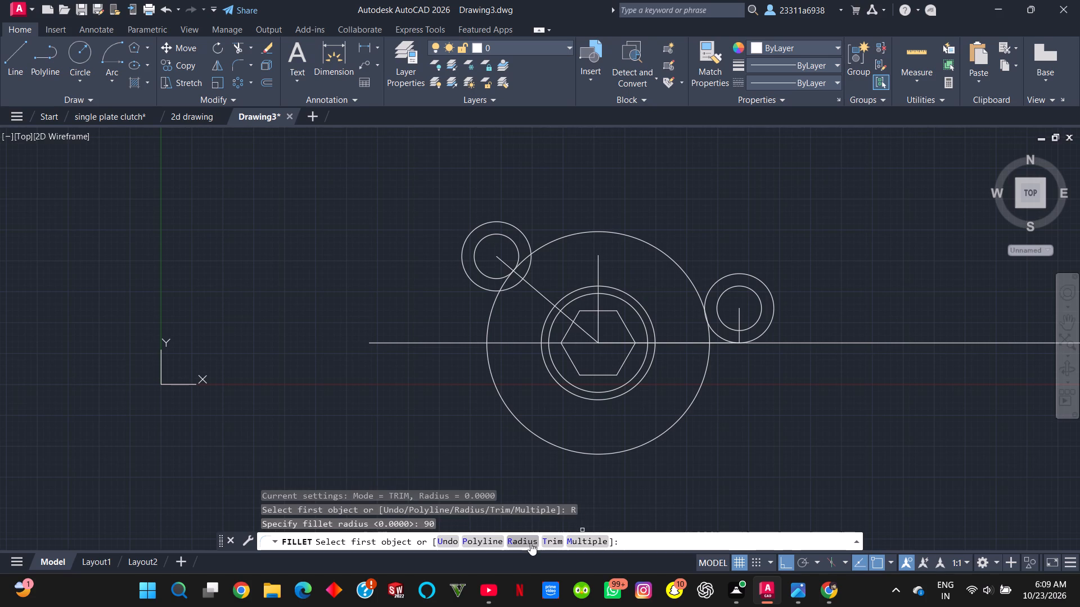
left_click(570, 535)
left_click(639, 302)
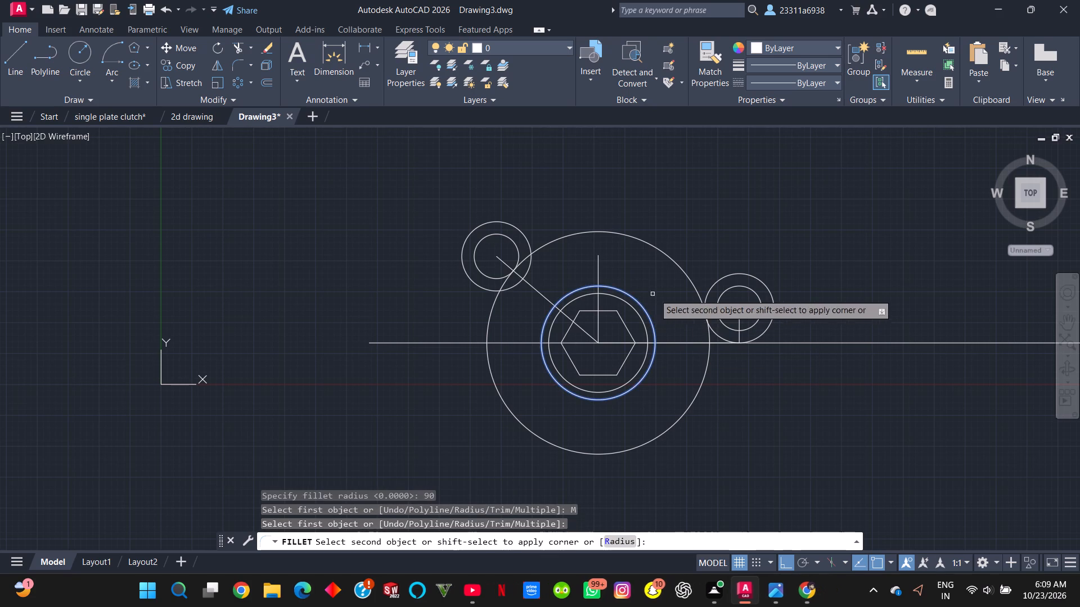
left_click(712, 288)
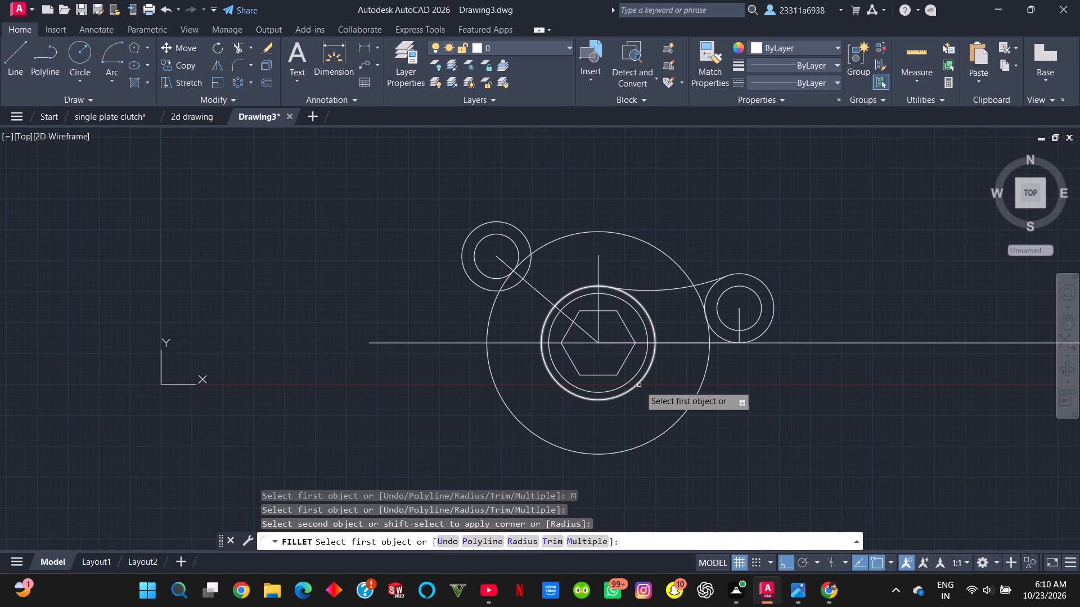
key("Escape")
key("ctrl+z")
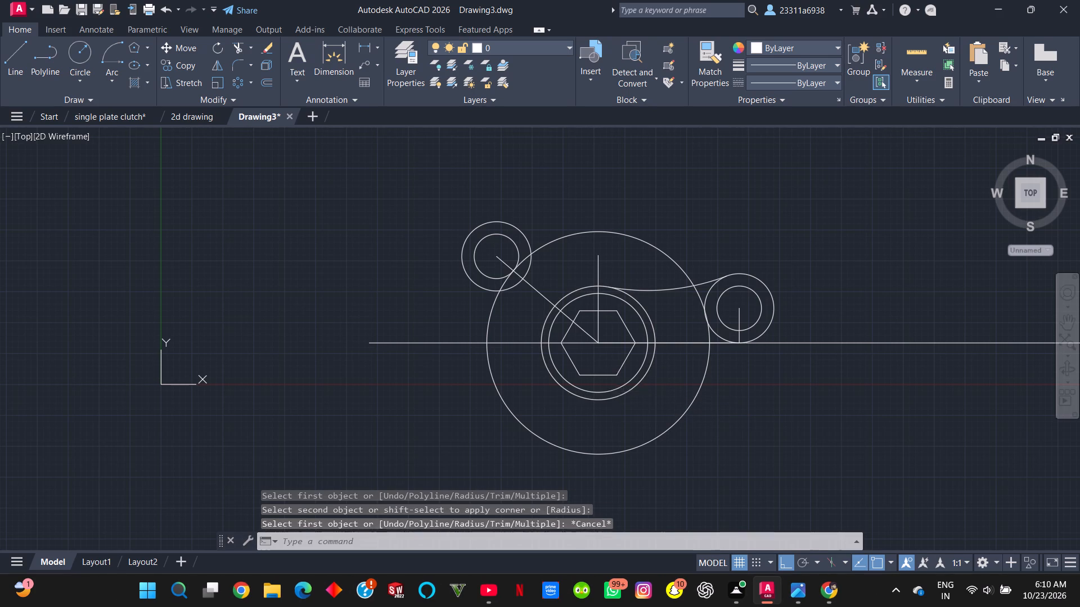
Add radius 100 fillets in Multiple mode between the radius 23 circle and the right-hand boss's radius 14 circle, above and below.
key("f")
type("il")
left_click(655, 418)
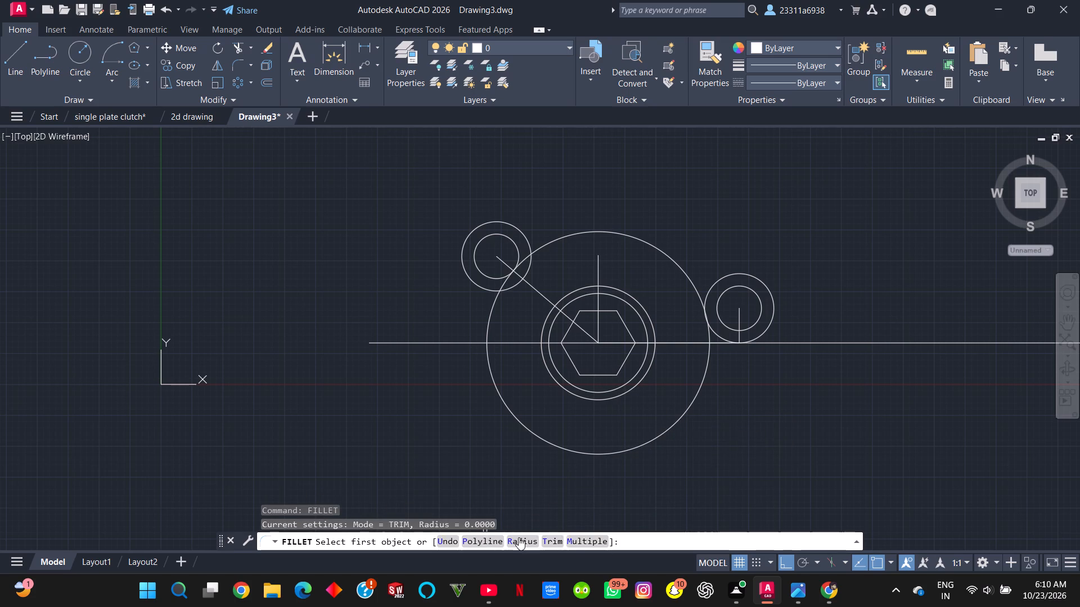
left_click(519, 537)
type("100")
key("Return")
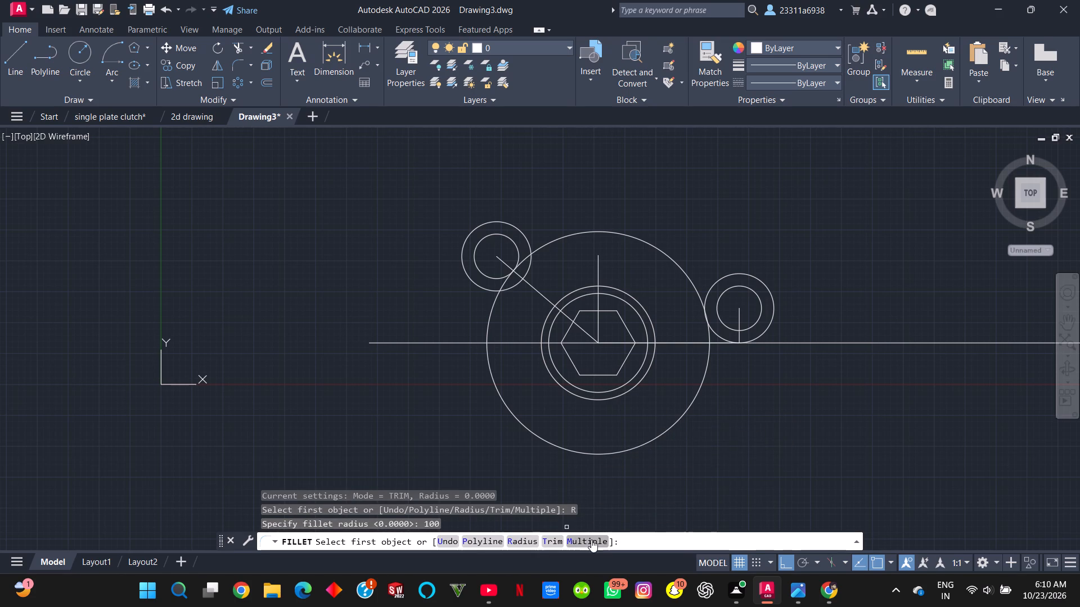
left_click(591, 540)
left_click(635, 298)
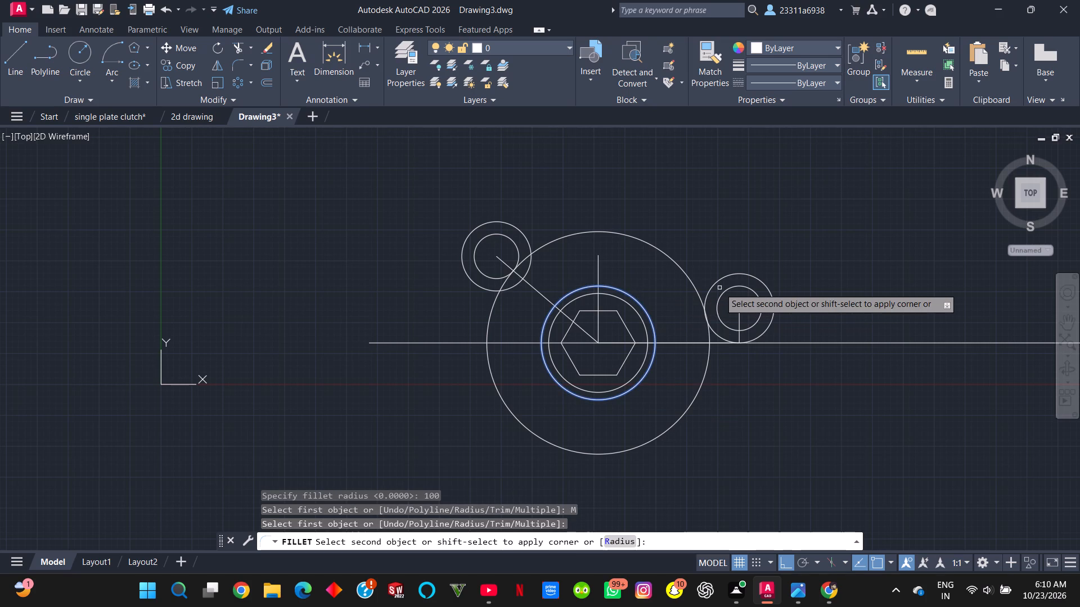
left_click(719, 282)
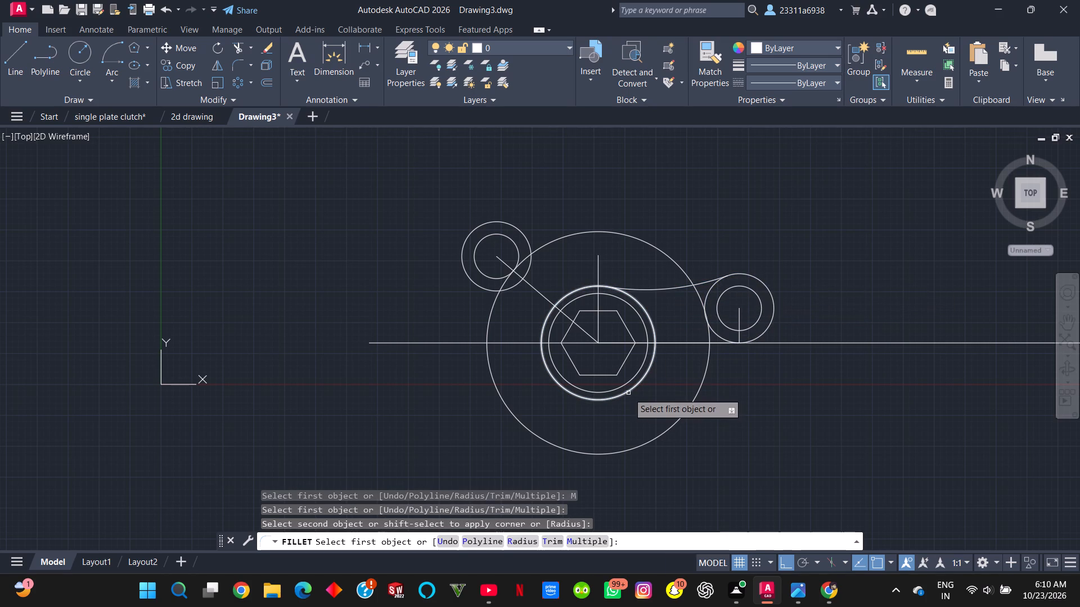
left_click(629, 392)
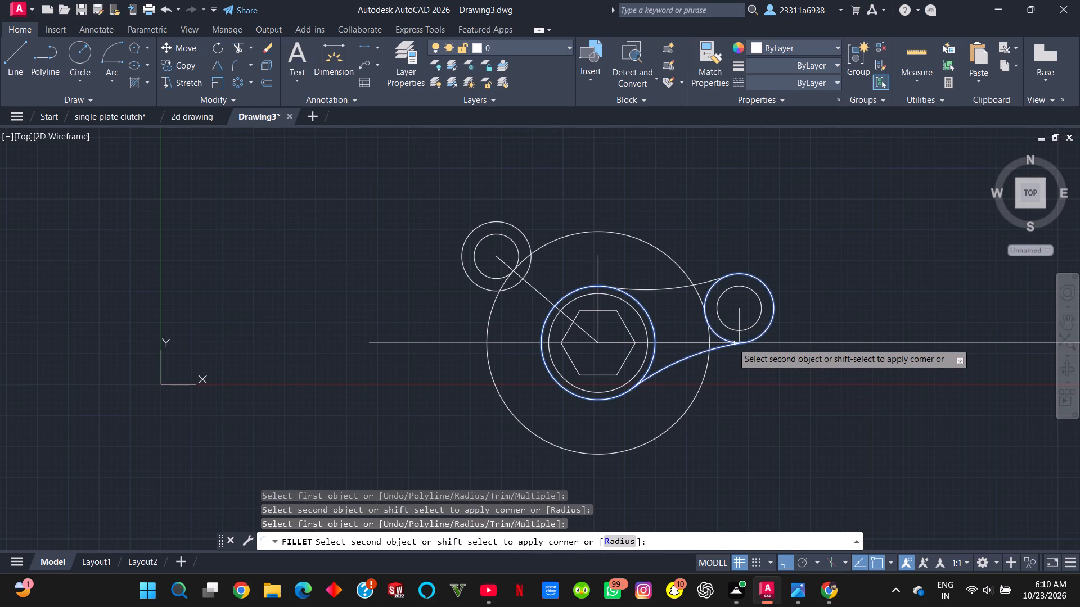
left_click(732, 343)
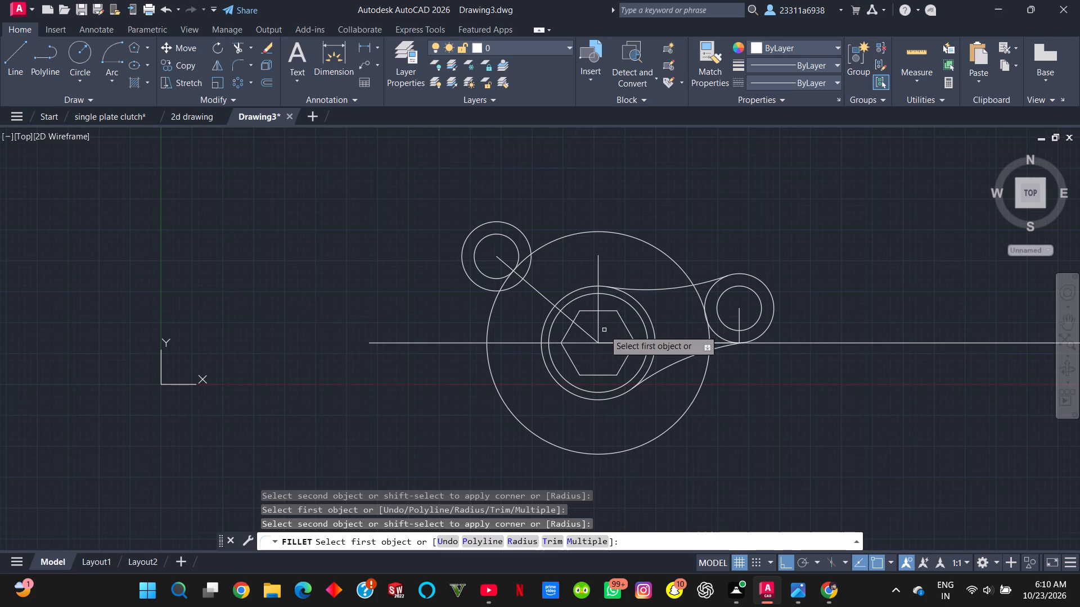
Add a radius 90 fillet in Multiple mode between the radius 23 circle and the right-hand boss's outer circle, on the upper side.
left_click(529, 536)
type("90")
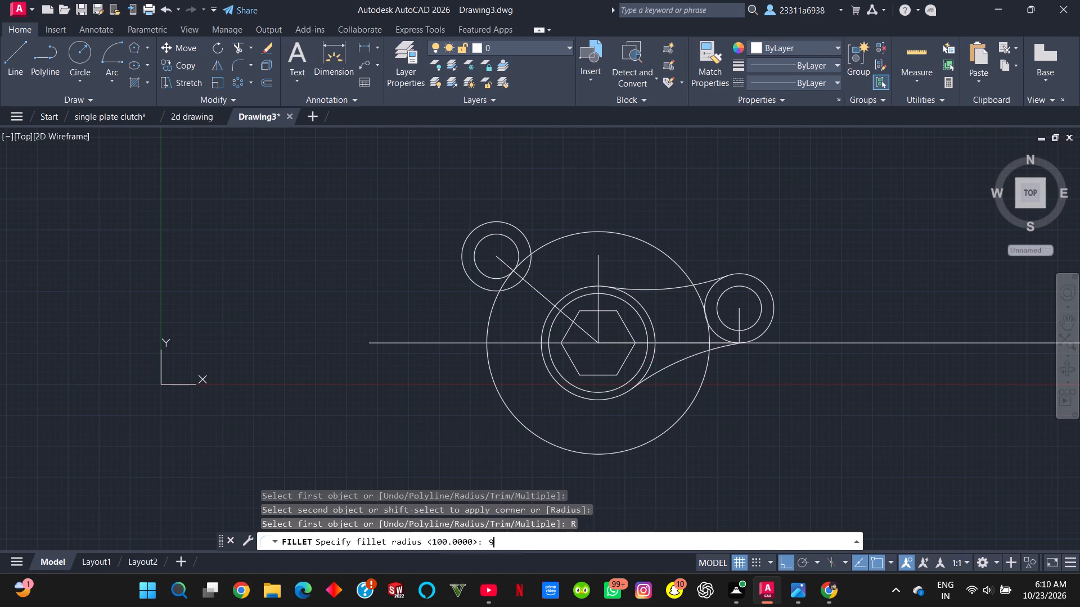
key("Return")
left_click(607, 535)
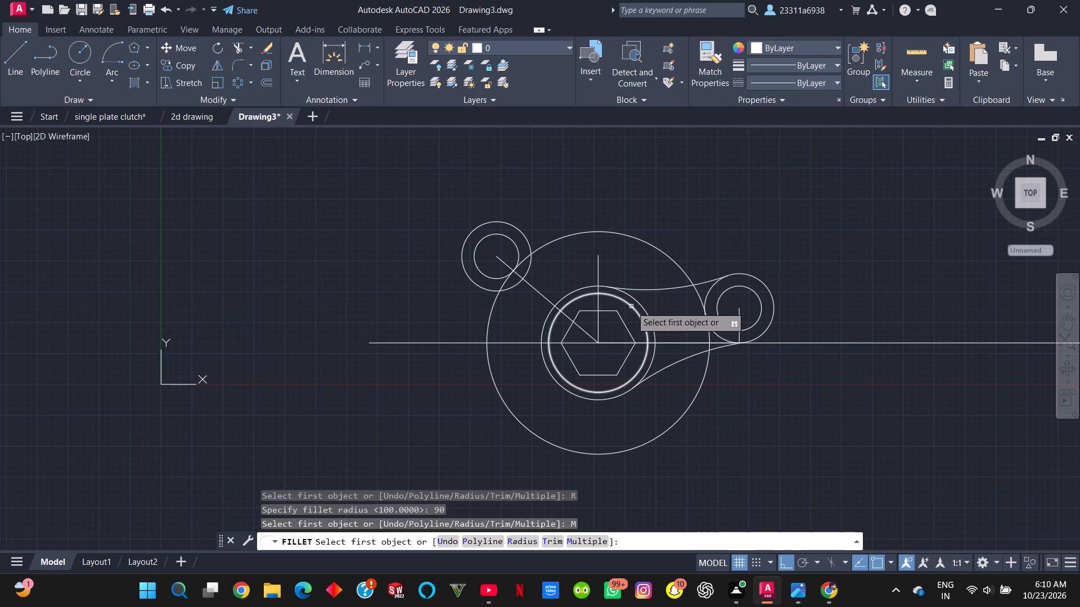
left_click(636, 302)
left_click(710, 296)
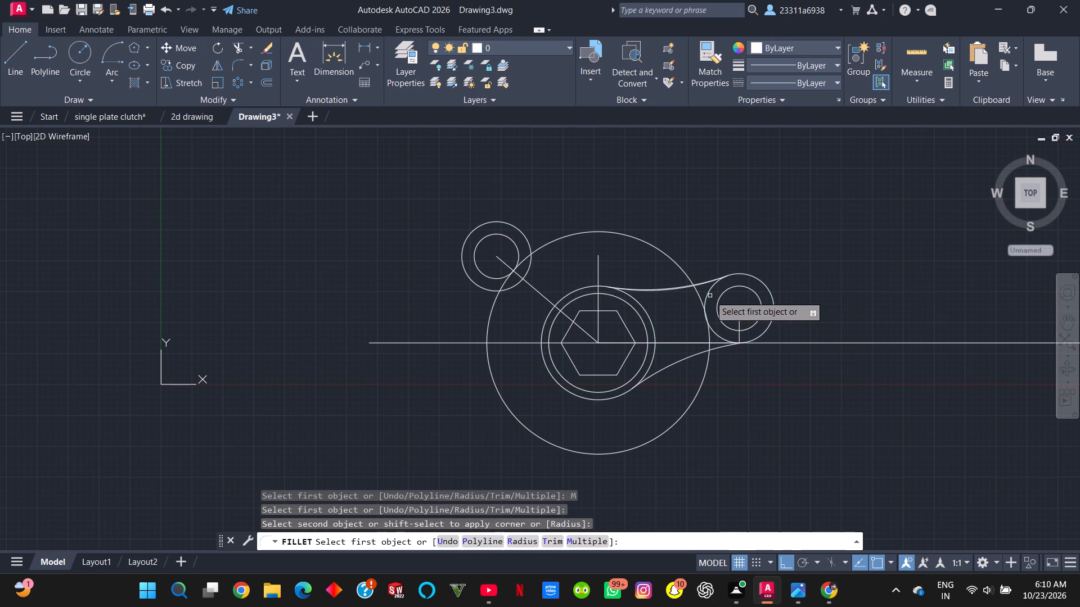
Add radius 90 fillets above and below between the circle just inside the radius 23 circle and the right-hand boss's outer circle.
left_click(623, 304)
left_click(625, 302)
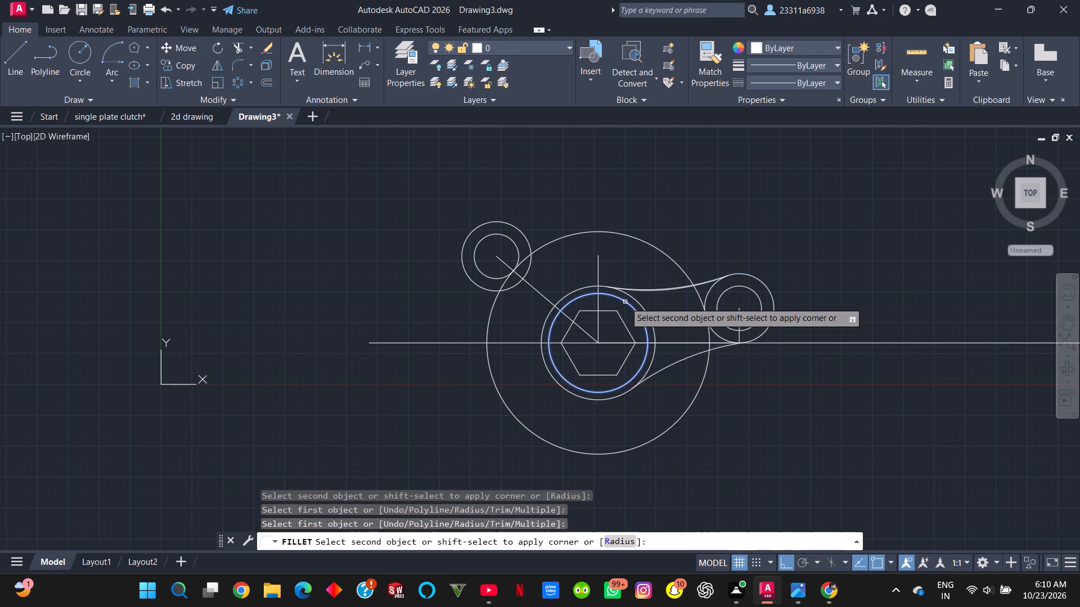
left_click(708, 295)
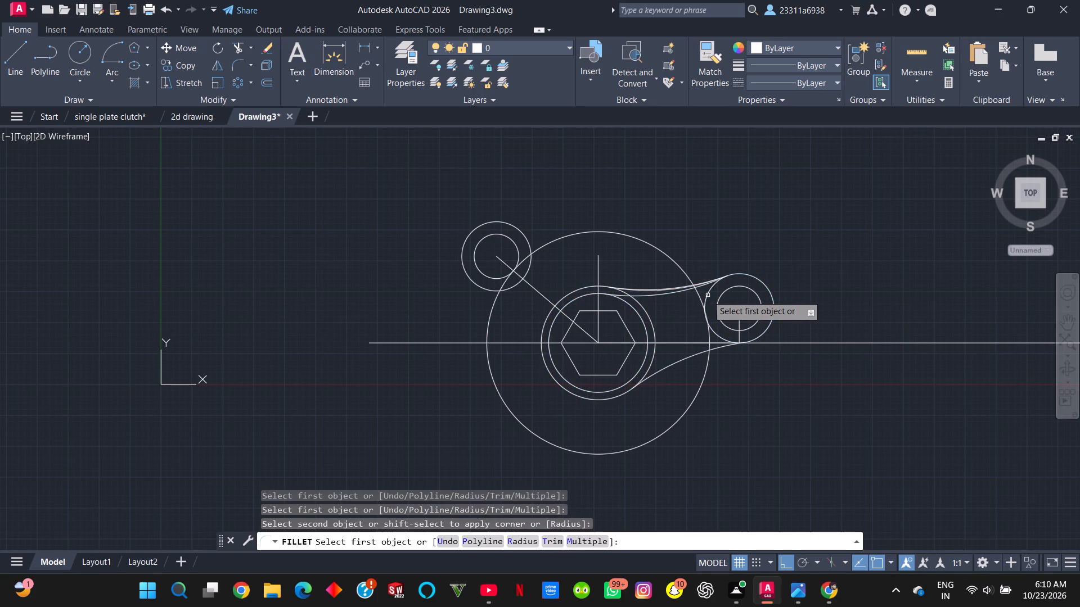
left_click(621, 387)
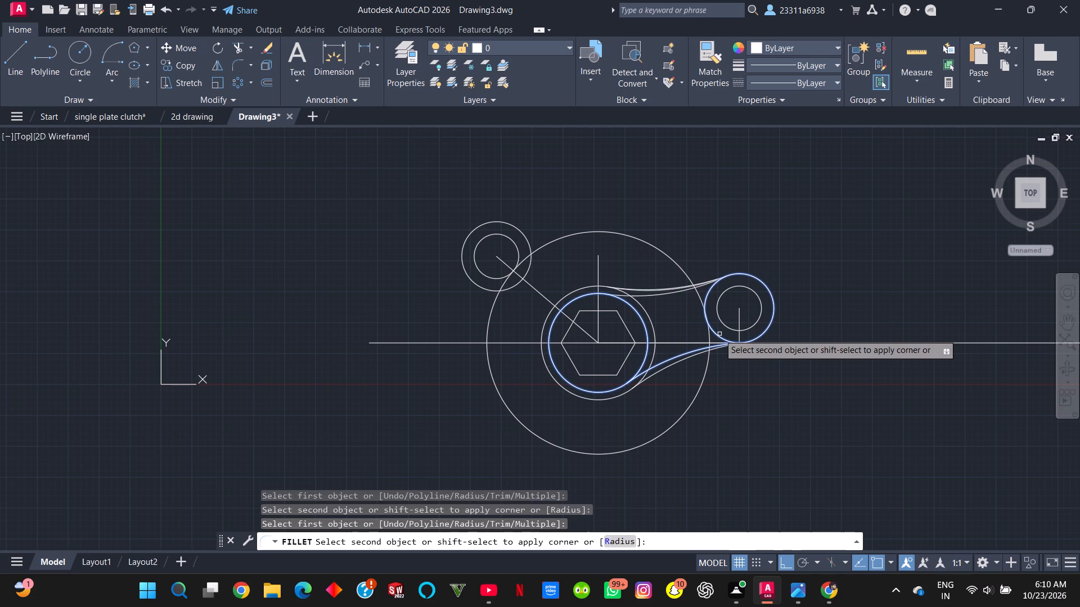
left_click(718, 334)
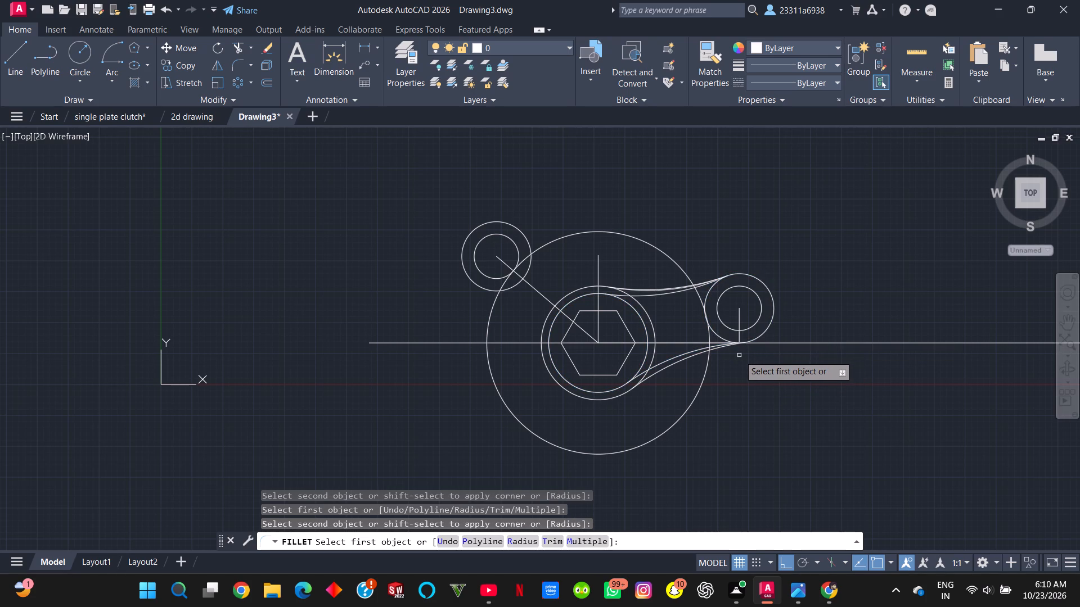
key("Escape")
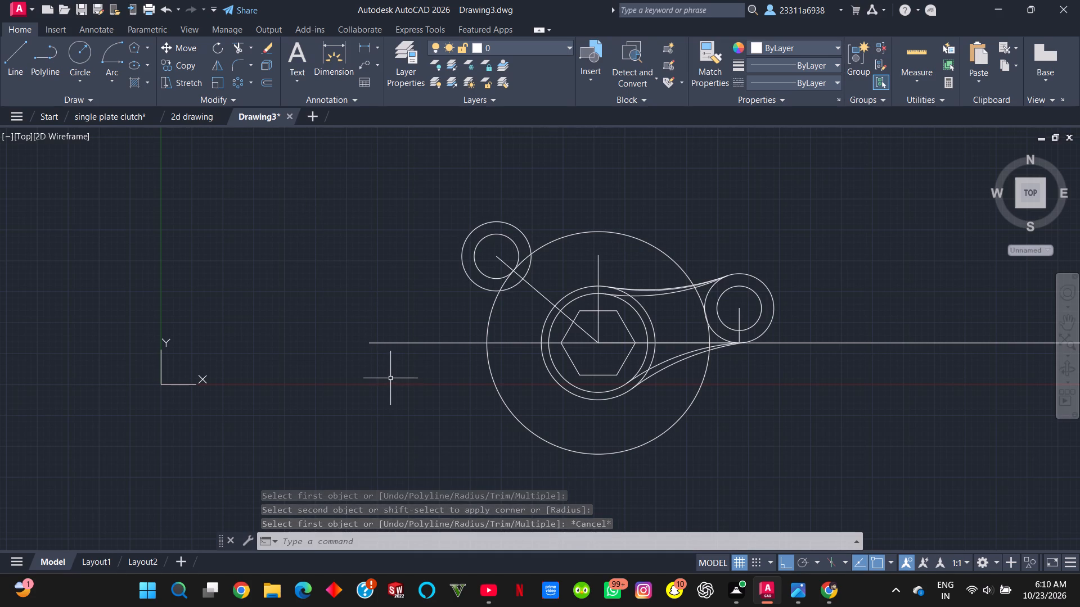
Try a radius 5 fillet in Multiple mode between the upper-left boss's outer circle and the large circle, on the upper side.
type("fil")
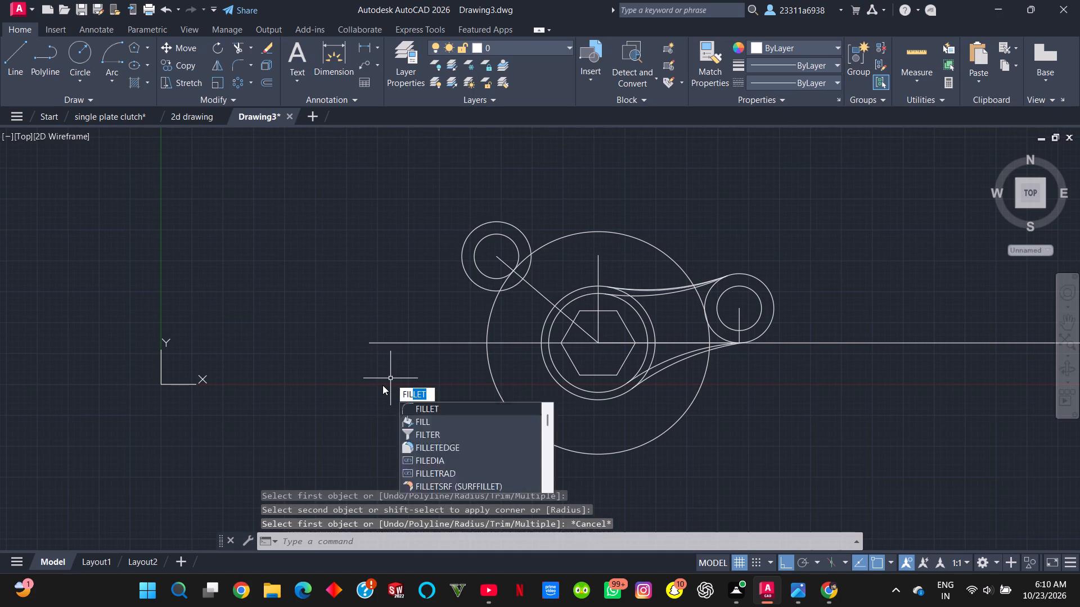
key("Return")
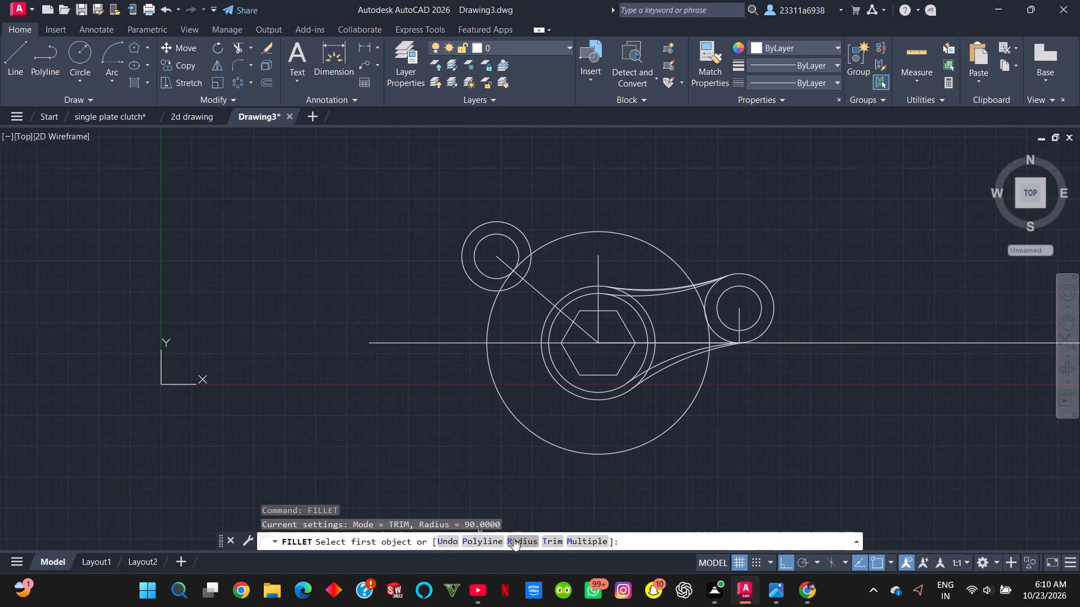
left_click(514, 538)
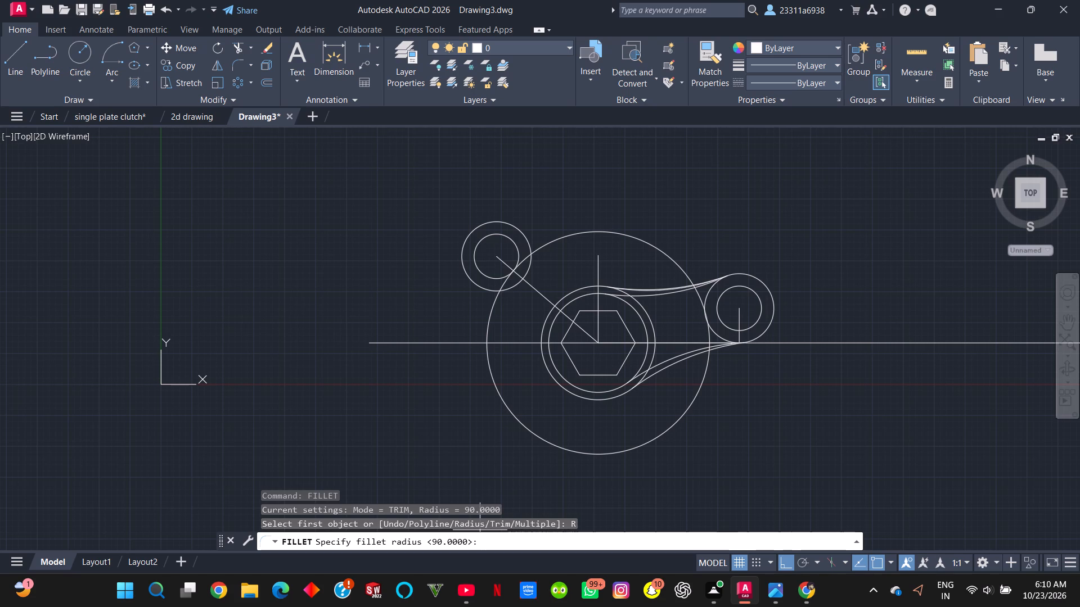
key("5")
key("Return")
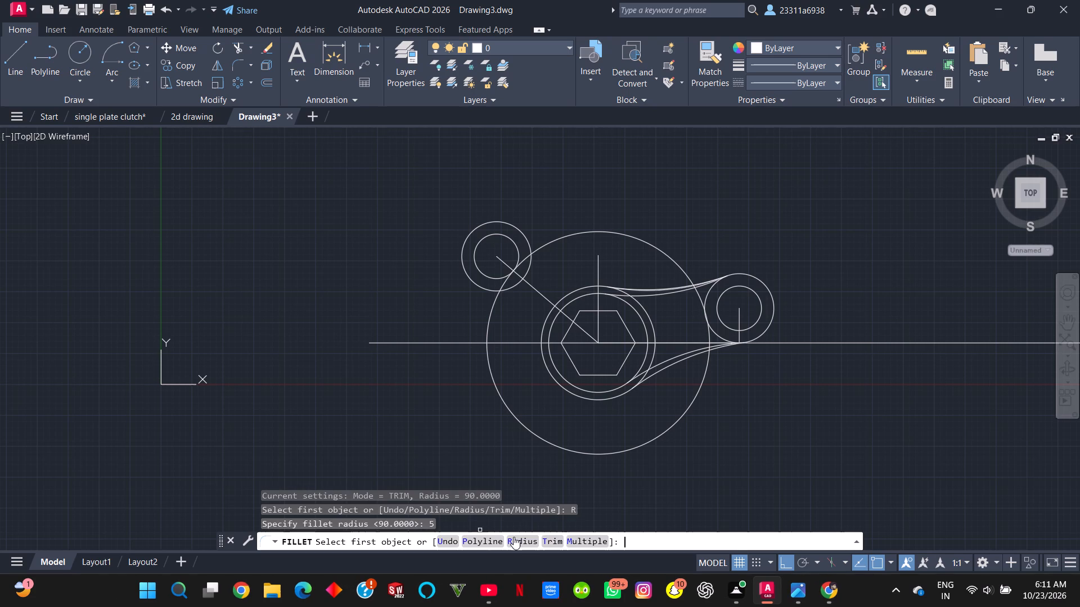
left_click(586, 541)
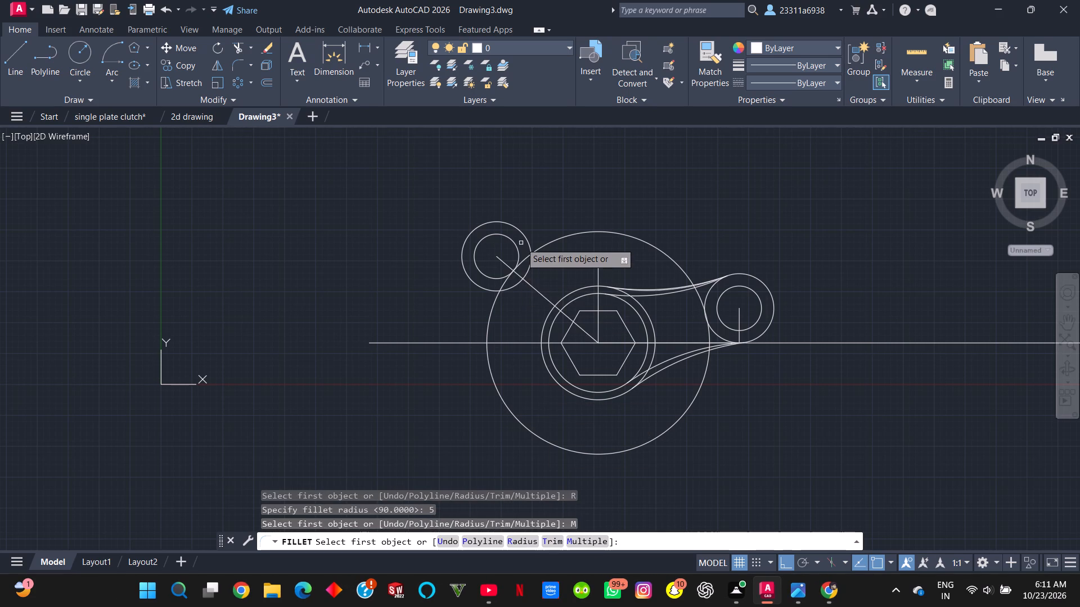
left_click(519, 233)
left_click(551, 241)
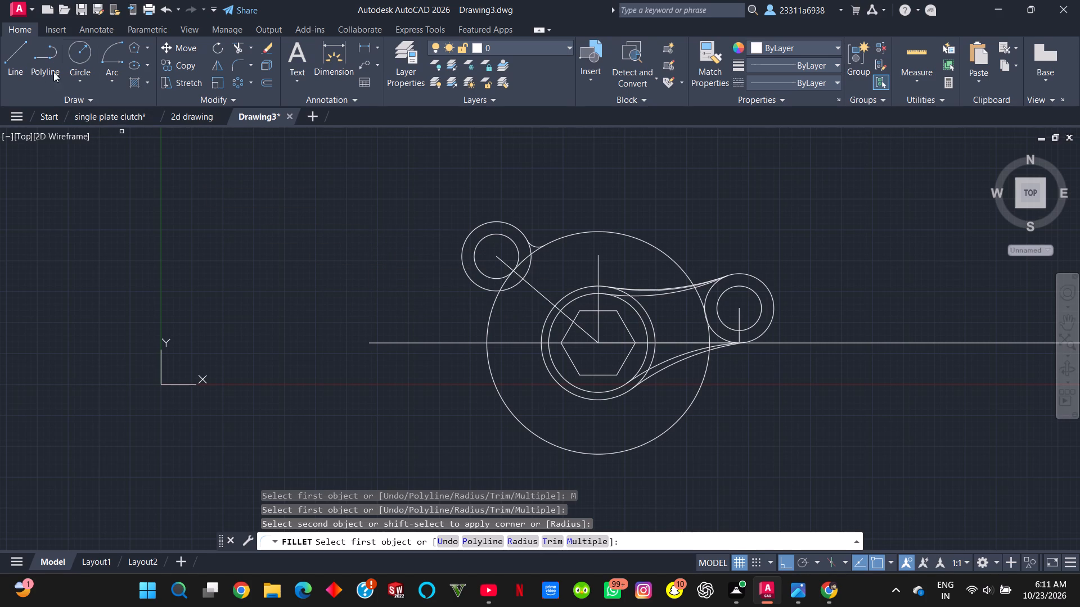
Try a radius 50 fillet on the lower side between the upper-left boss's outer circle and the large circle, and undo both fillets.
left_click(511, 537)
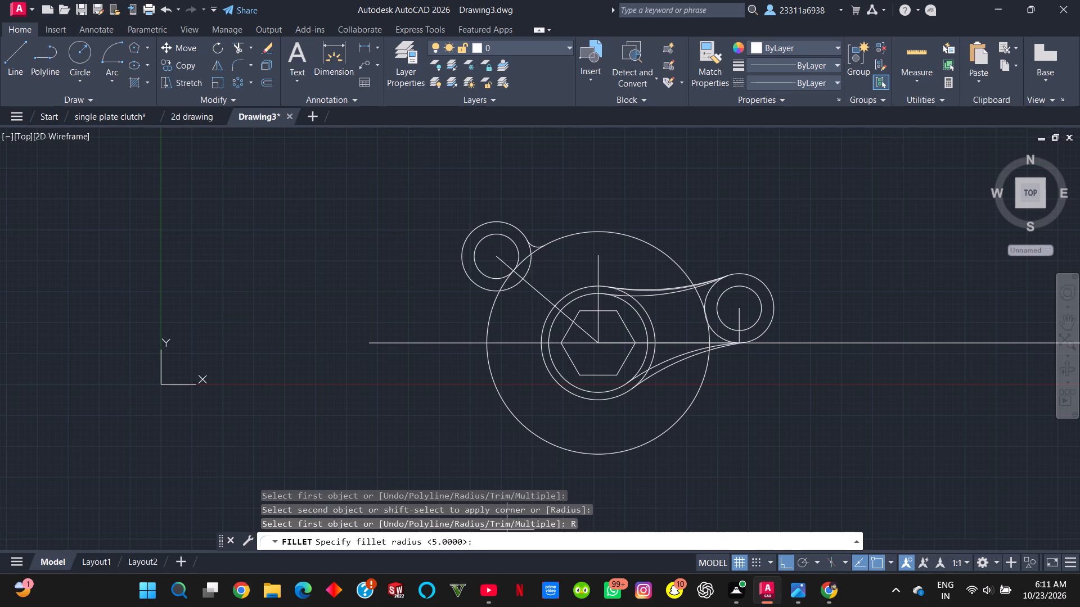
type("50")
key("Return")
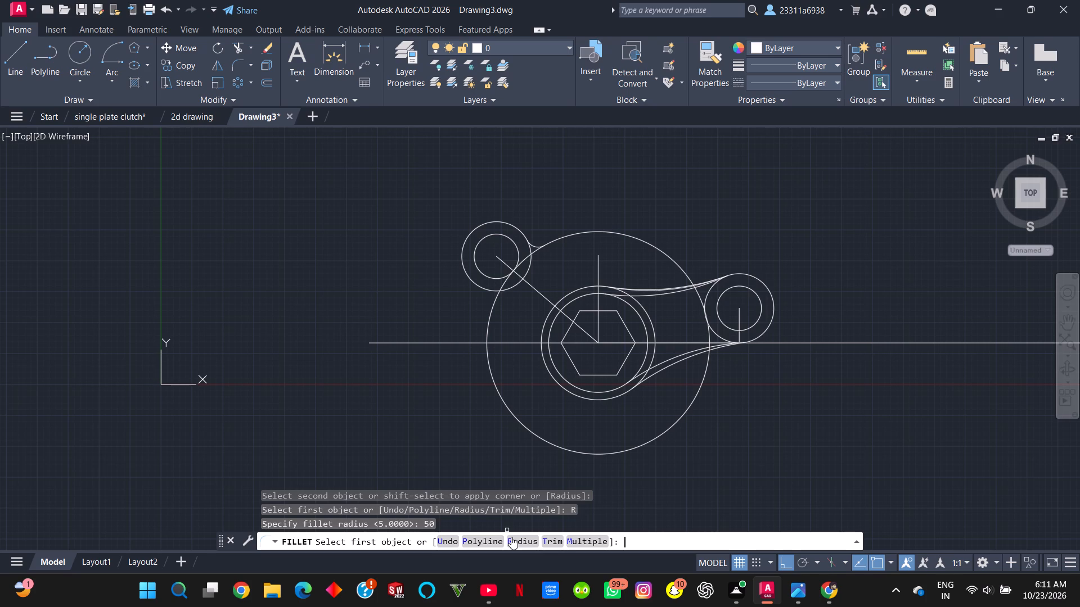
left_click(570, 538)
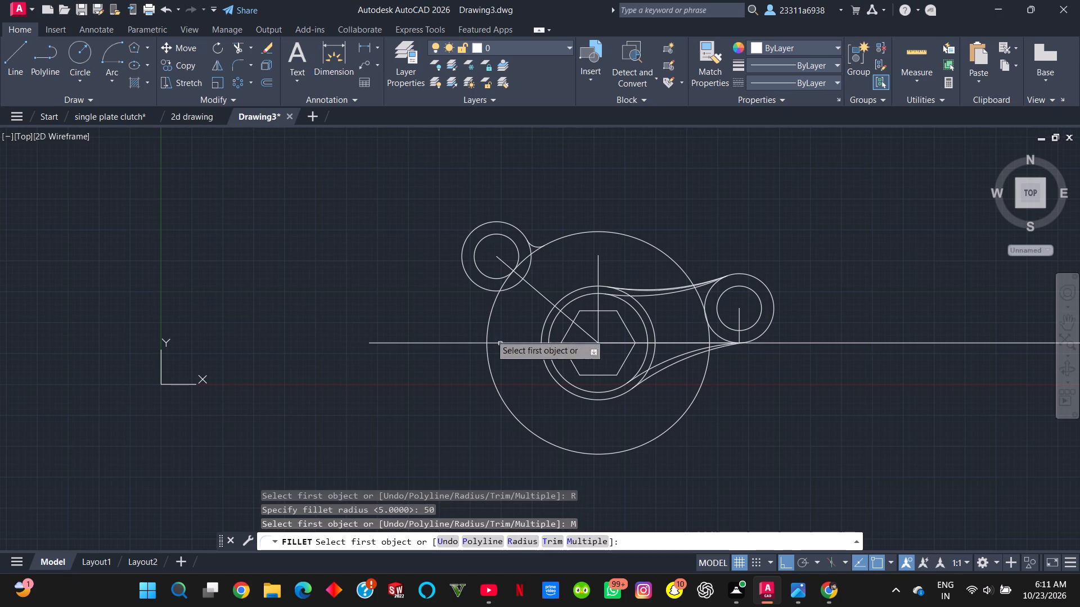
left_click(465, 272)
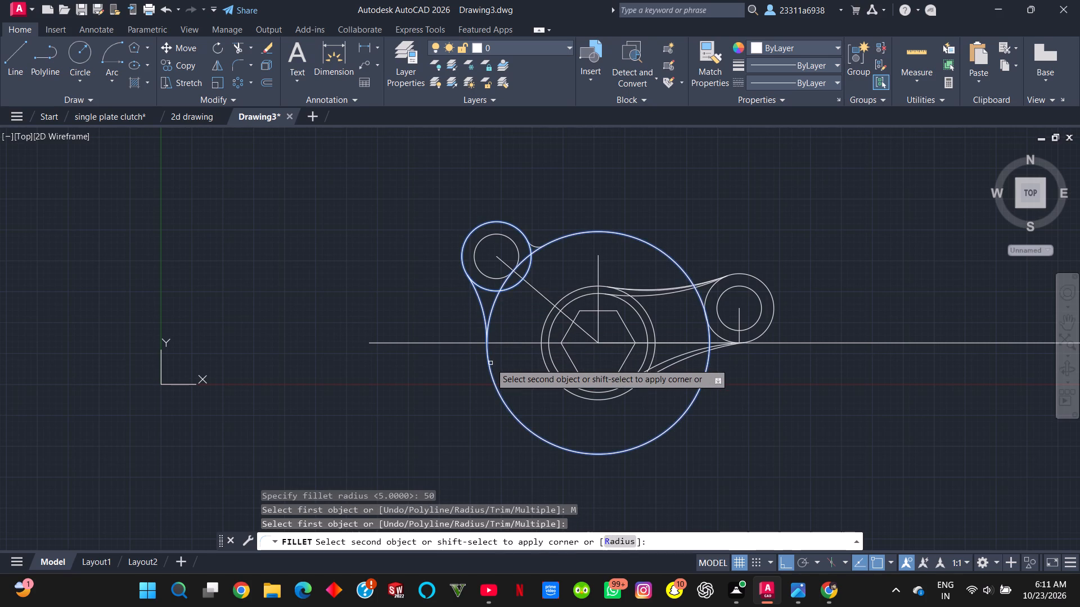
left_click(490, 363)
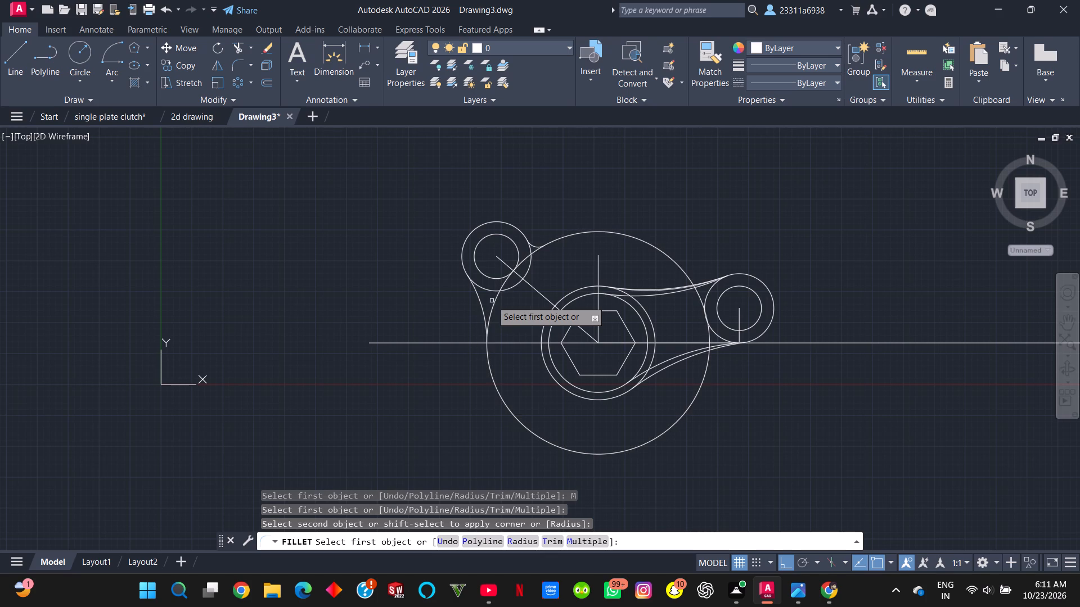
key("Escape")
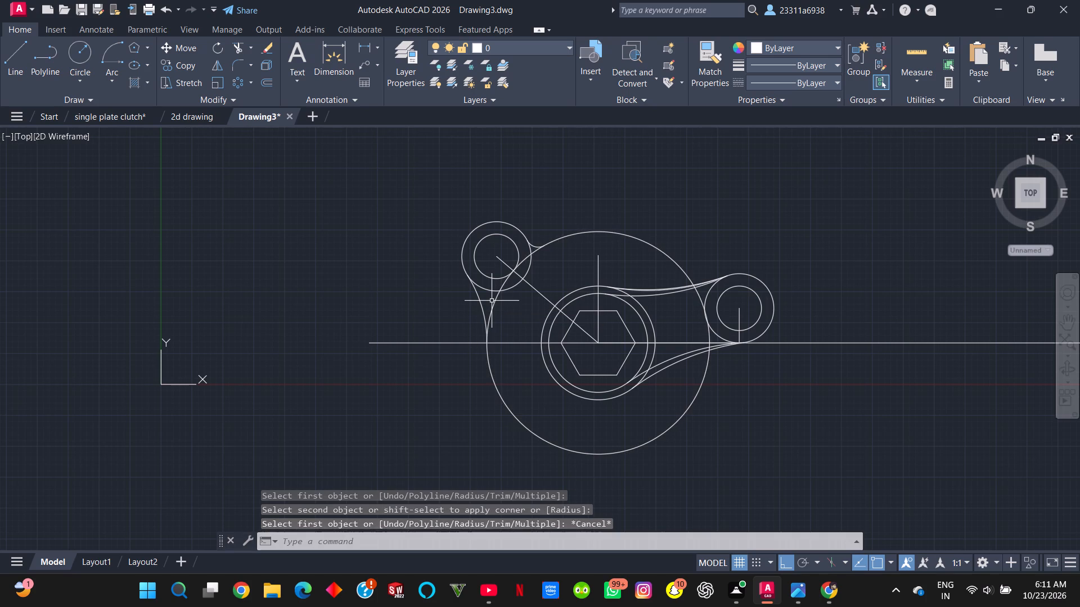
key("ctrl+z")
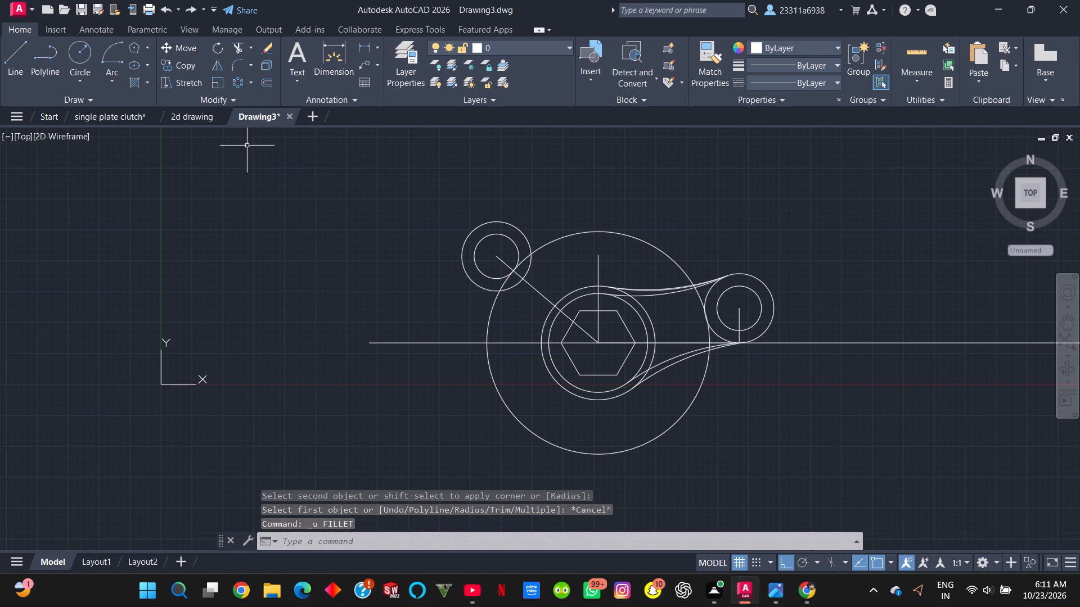
Trim away all segments of the slanted construction line between the upper-left boss's centre and the hexagon's centre.
type("tr")
key("Return")
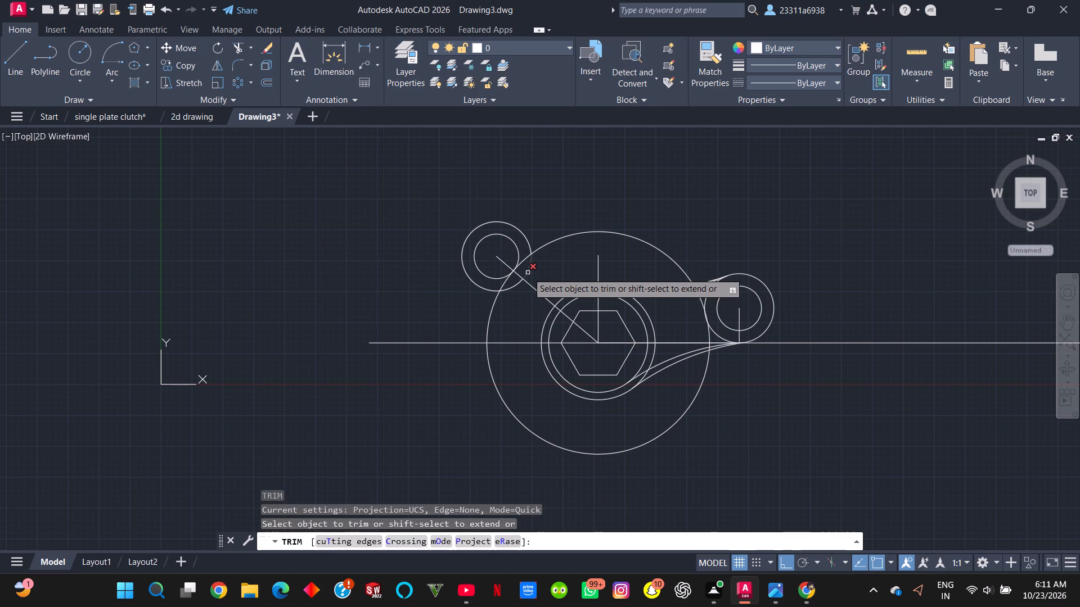
left_click_drag(497, 264, 503, 258)
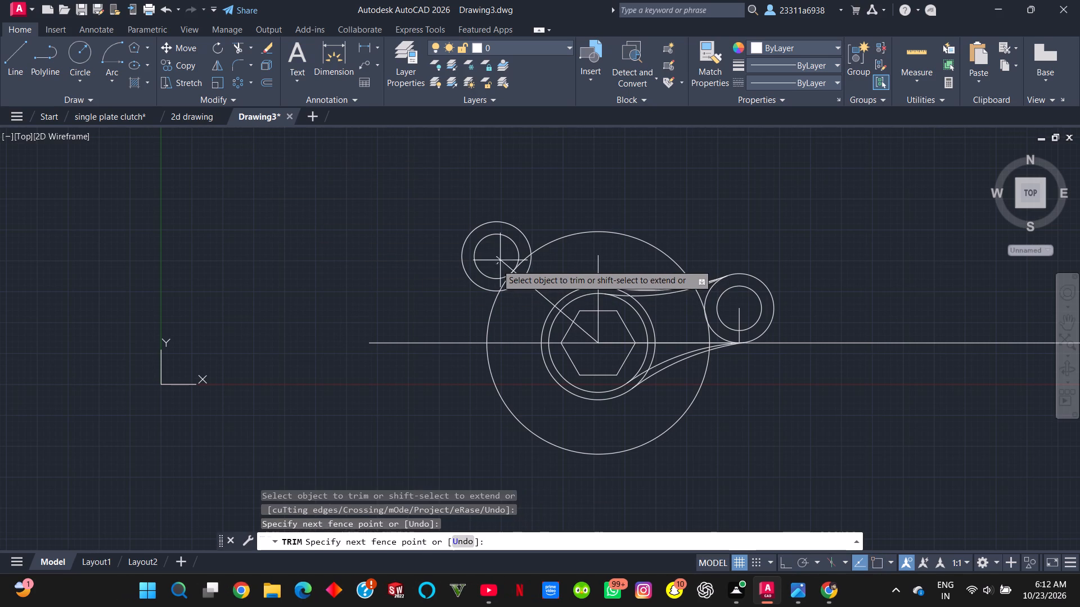
left_click_drag(503, 258, 505, 256)
left_click_drag(523, 269, 515, 274)
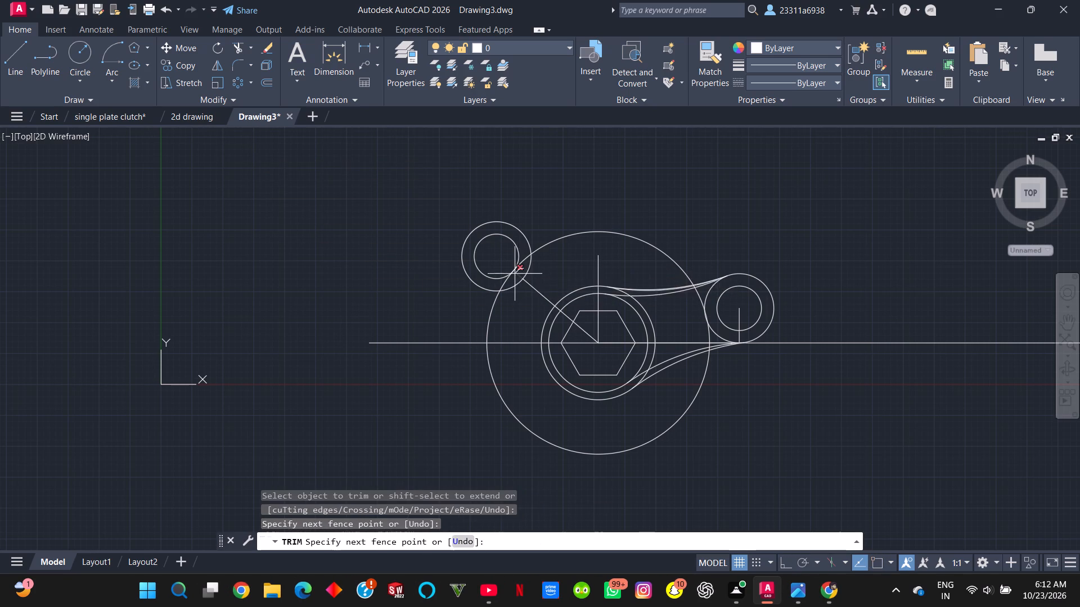
left_click_drag(515, 274, 514, 275)
left_click_drag(545, 275, 528, 302)
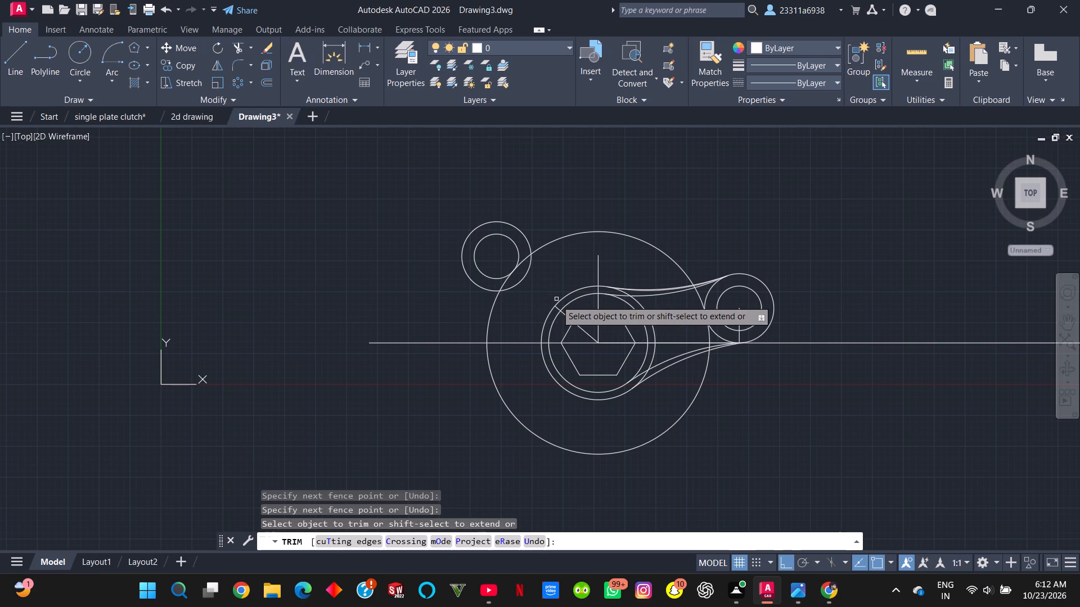
scroll(561, 302, "up", 3)
left_click_drag(548, 311, 528, 331)
left_click_drag(584, 329, 563, 375)
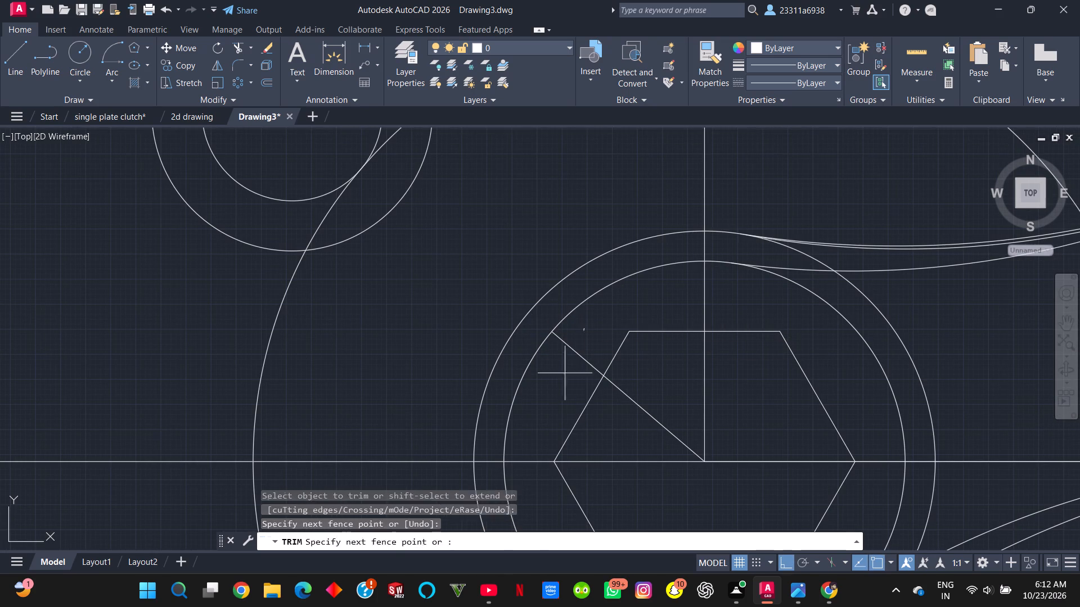
left_click_drag(563, 375, 561, 380)
left_click_drag(654, 372, 637, 422)
Trim away both pieces of the surplus uppermost fillet arc between the radius 23 circle and the right-hand boss.
scroll(650, 389, "down", 3)
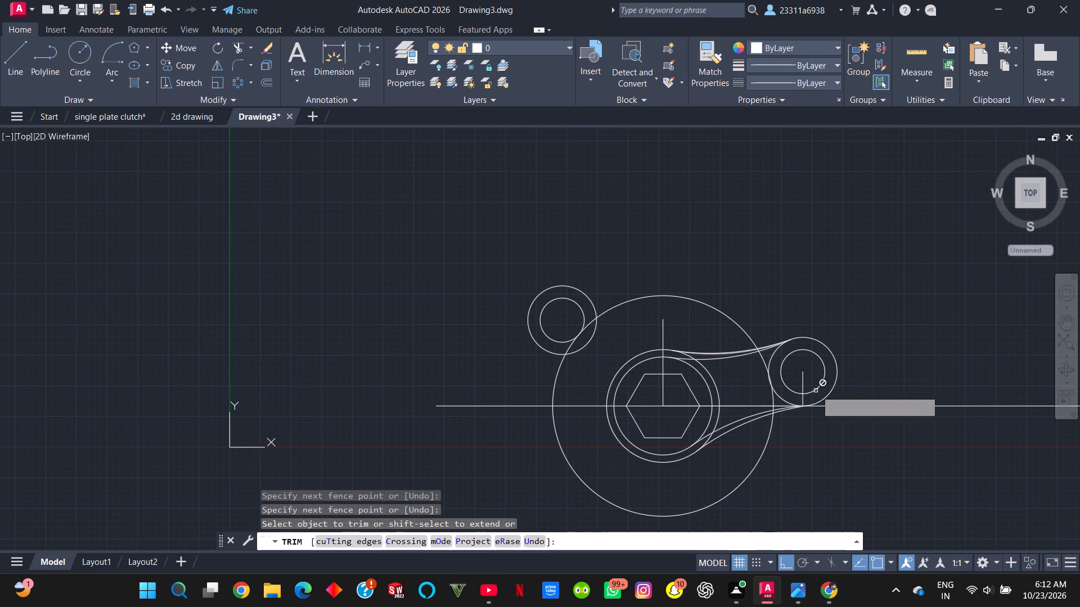
scroll(818, 389, "up", 2)
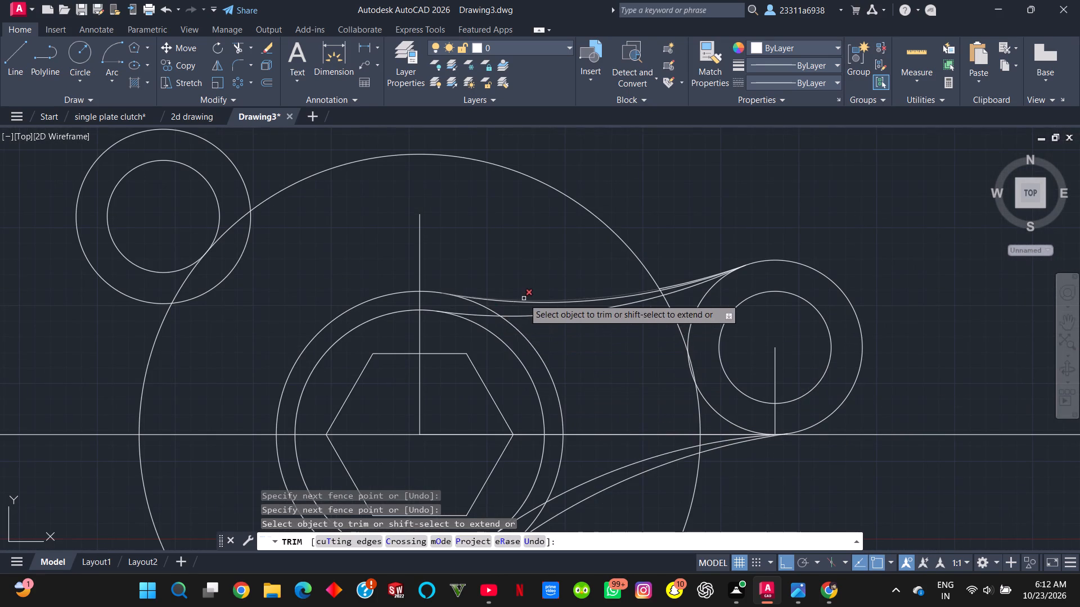
scroll(524, 298, "up", 3)
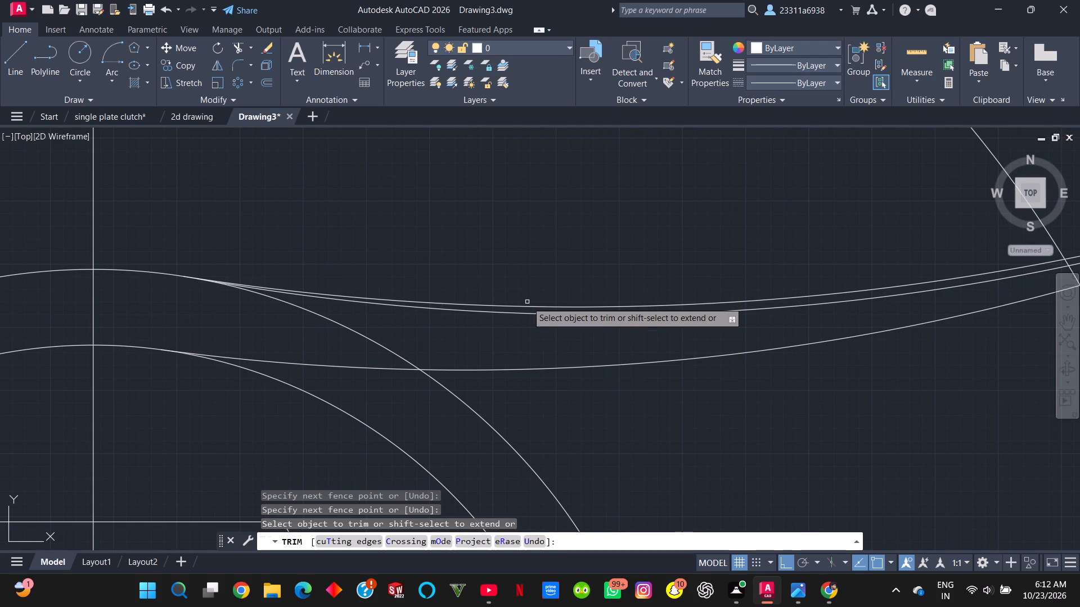
scroll(527, 302, "down", 4)
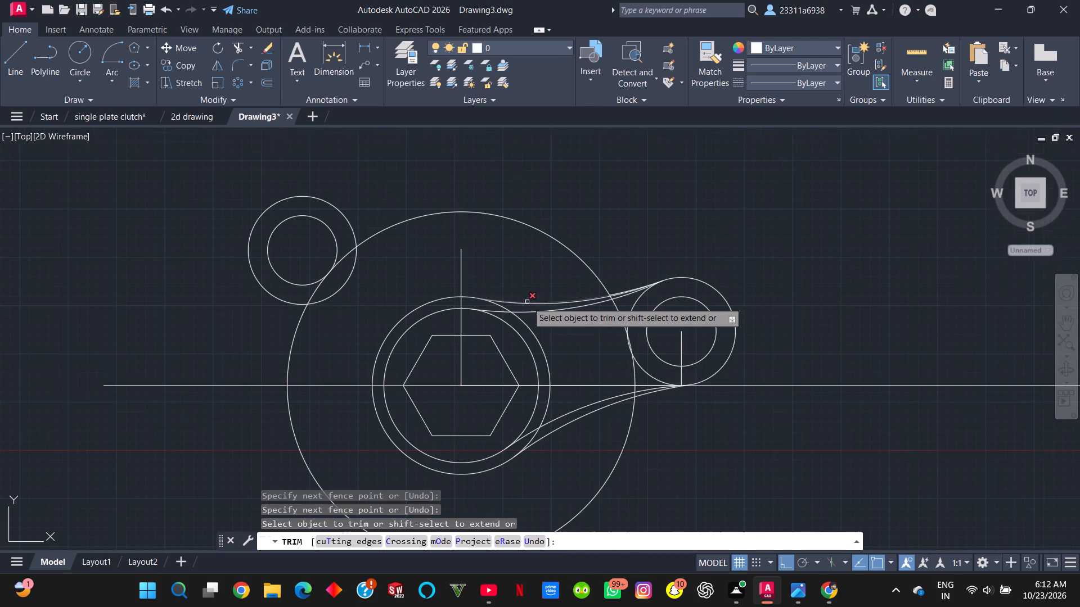
scroll(530, 373, "up", 2)
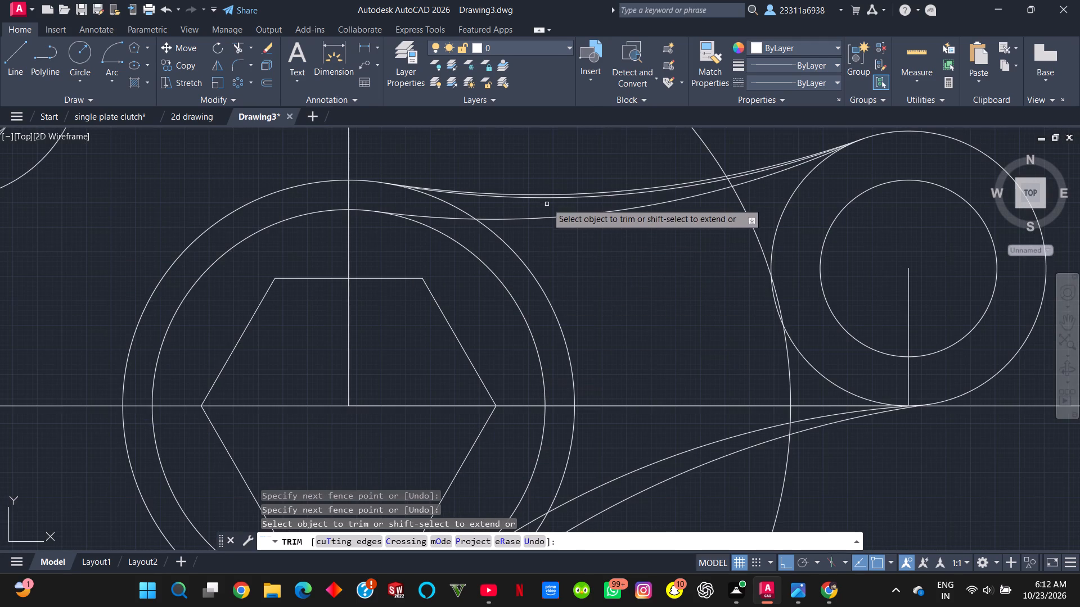
left_click(565, 194)
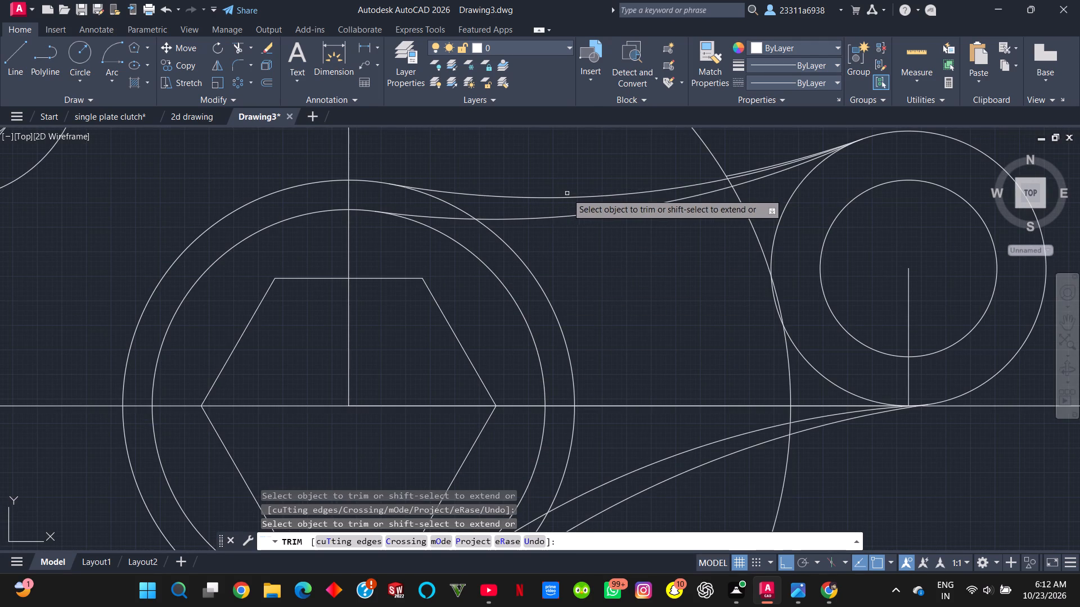
left_click(764, 167)
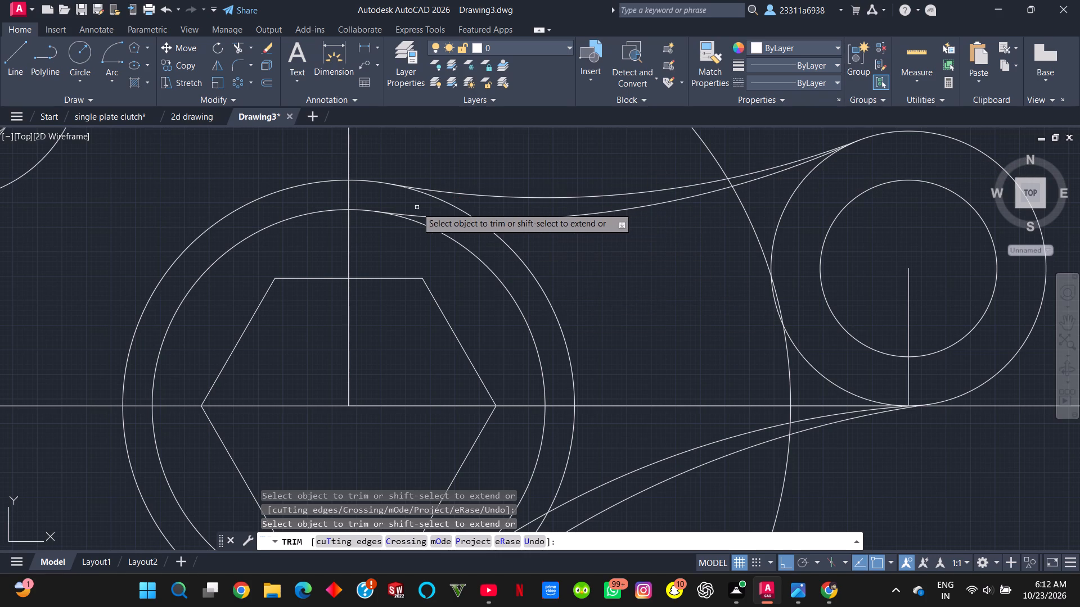
Trim the short pieces of the radius 23 circle lying between the paired fillet arcs, above and below the right-hand arm.
left_click_drag(422, 204, 463, 204)
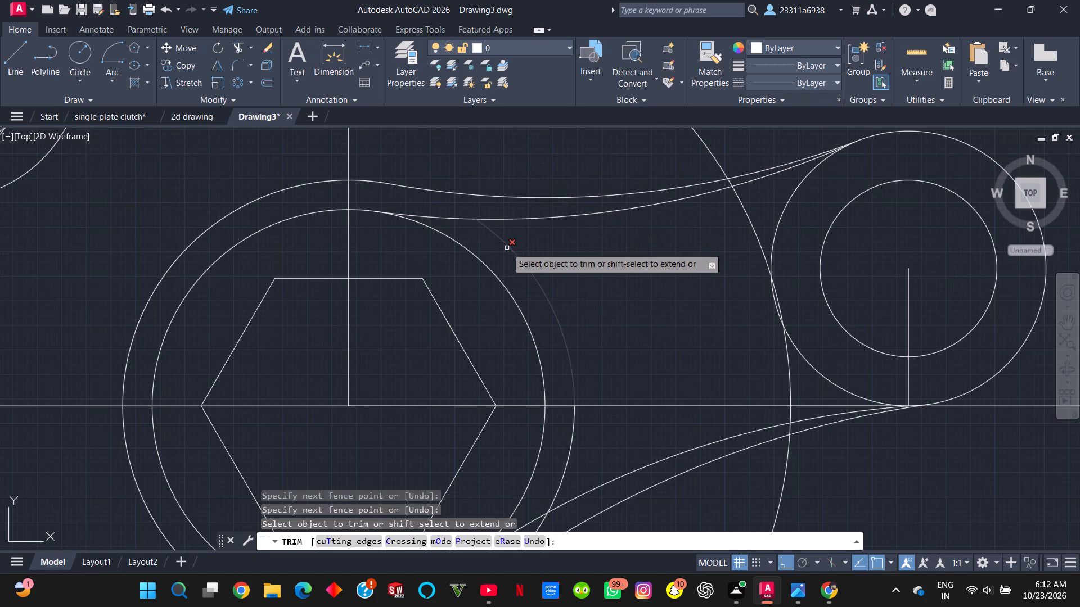
scroll(511, 314, "down", 3)
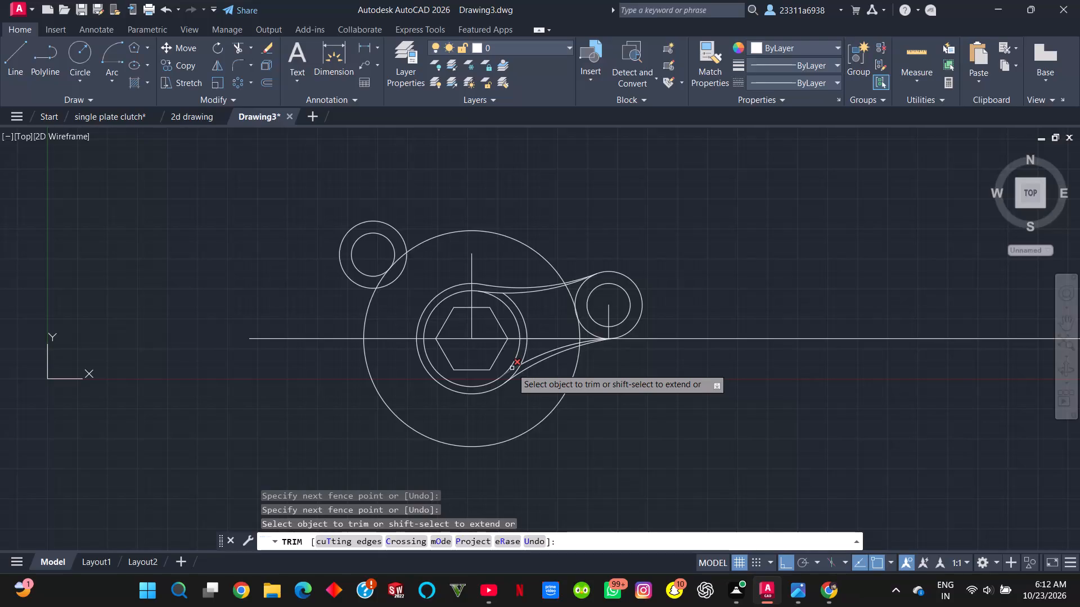
left_click(513, 368)
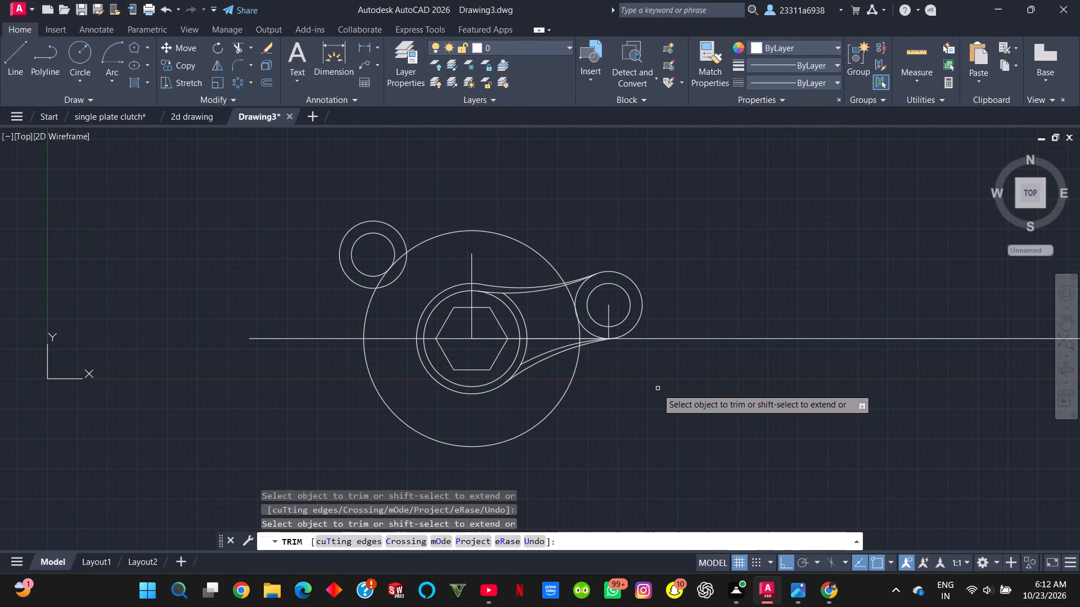
Trim away the large circle's segments crossing the right-hand arm, including the sliver inside the boss and the pieces at the lower fillets.
scroll(649, 388, "up", 2)
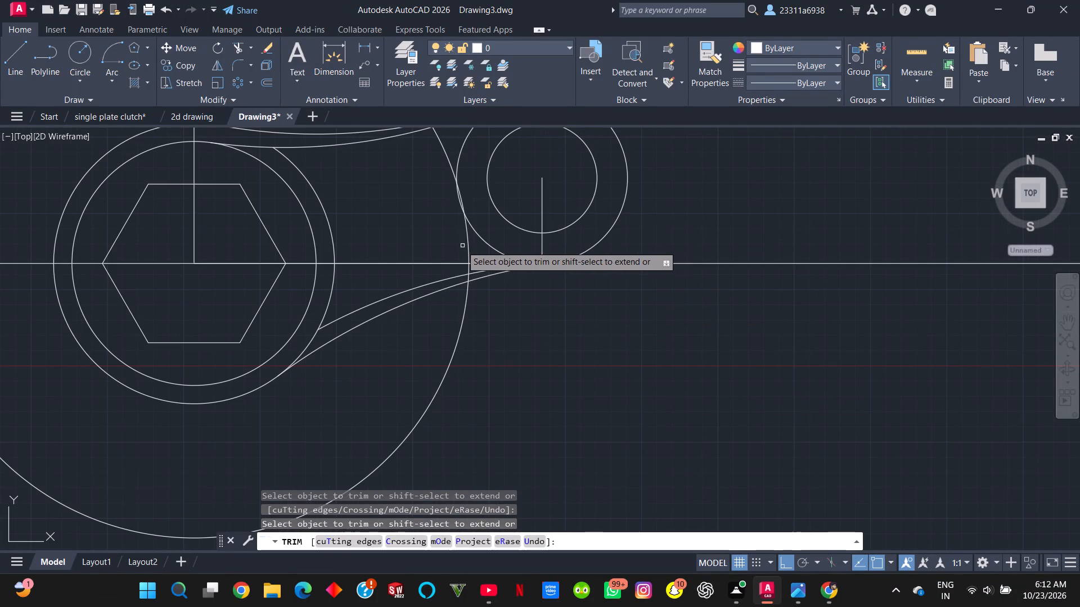
left_click_drag(461, 246, 476, 256)
left_click_drag(449, 146, 437, 163)
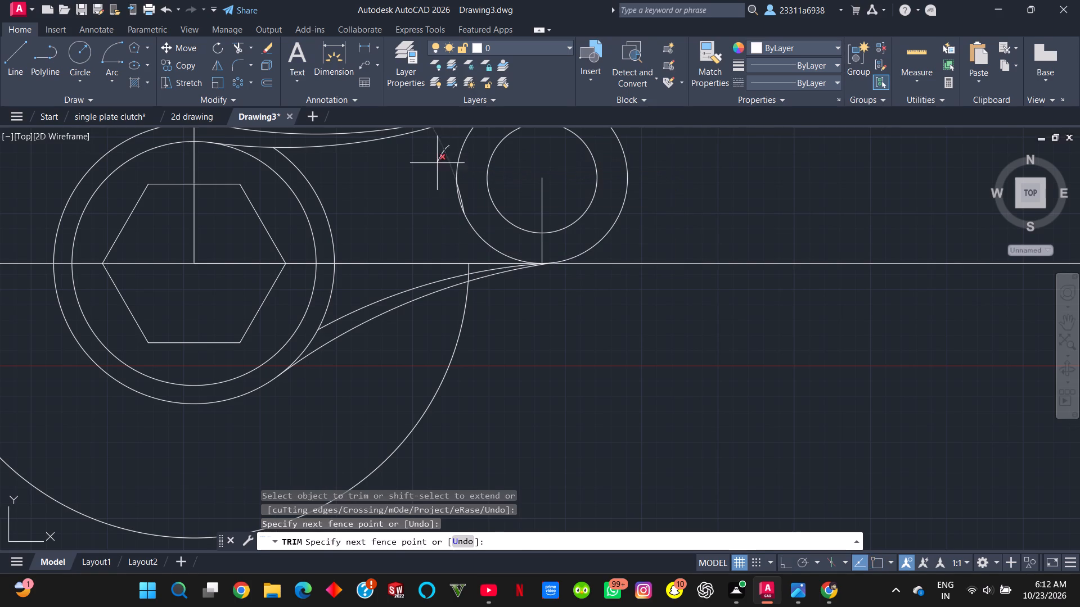
left_click_drag(437, 163, 436, 164)
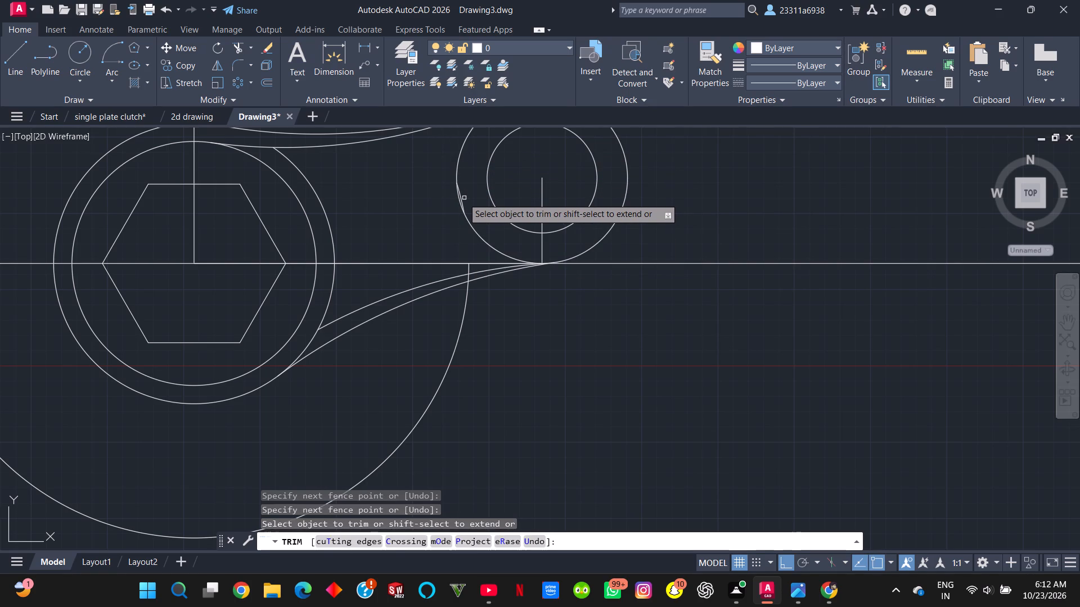
left_click(463, 198)
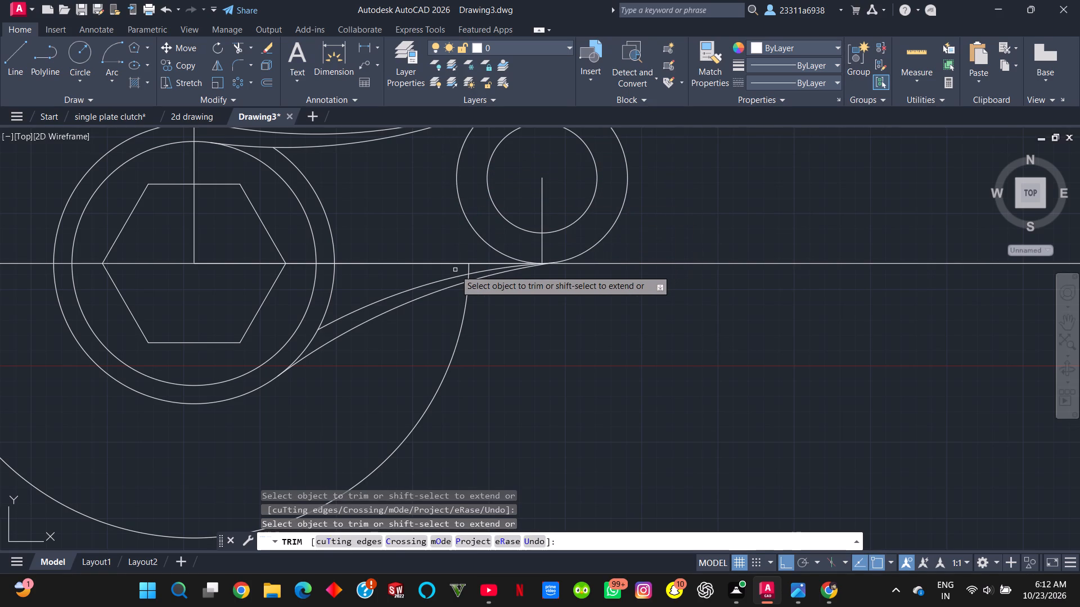
left_click_drag(458, 269, 472, 268)
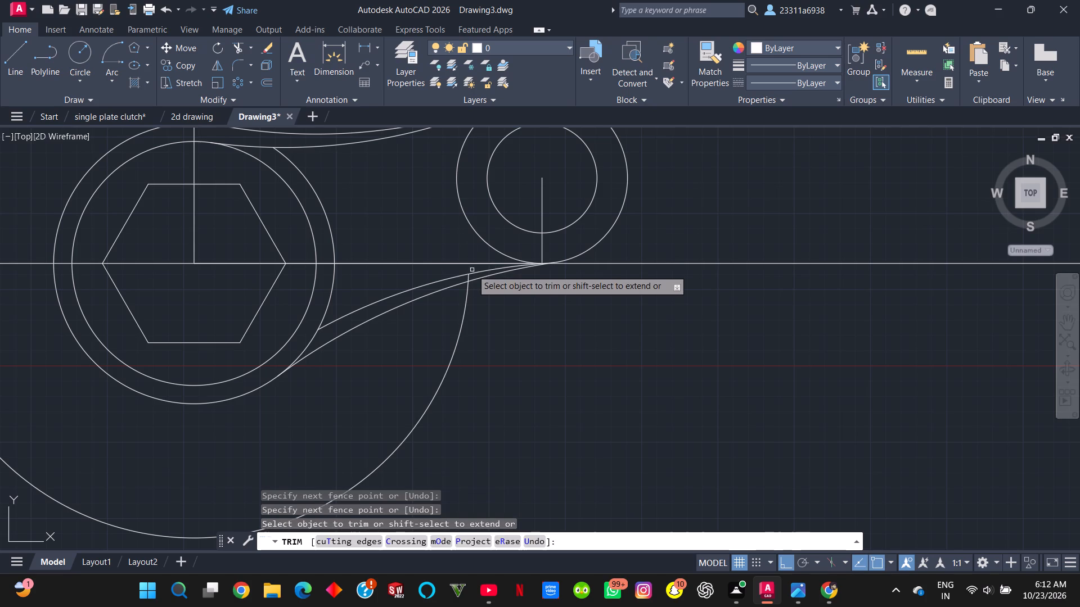
left_click_drag(472, 277, 464, 278)
Draw a radius 4 circle just below the right-hand arm's lower fillets, near the cut end of the large circle.
scroll(516, 279, "down", 1)
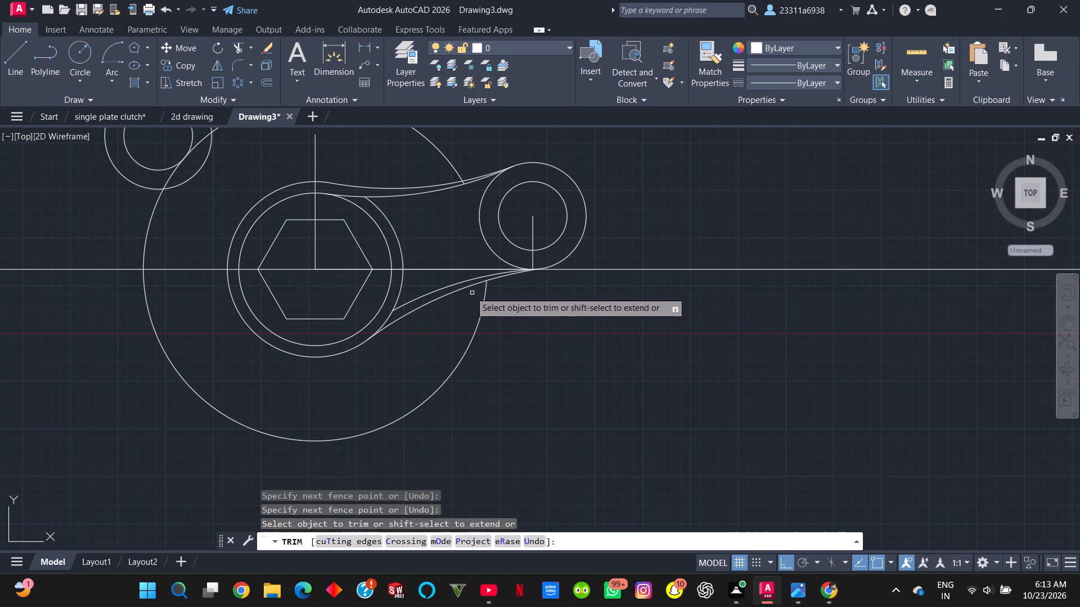
left_click(78, 63)
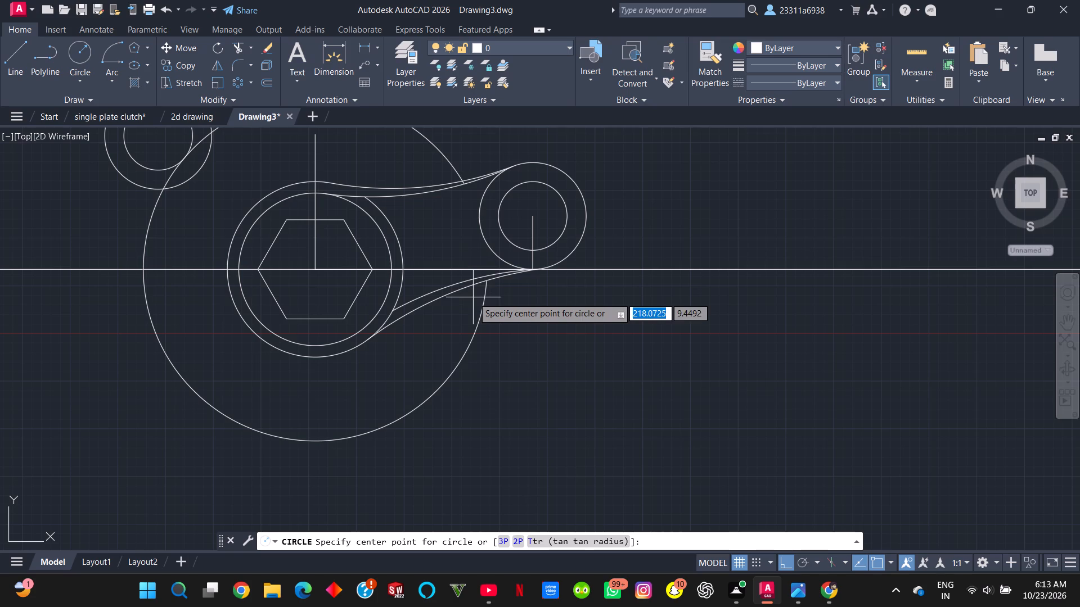
left_click(474, 297)
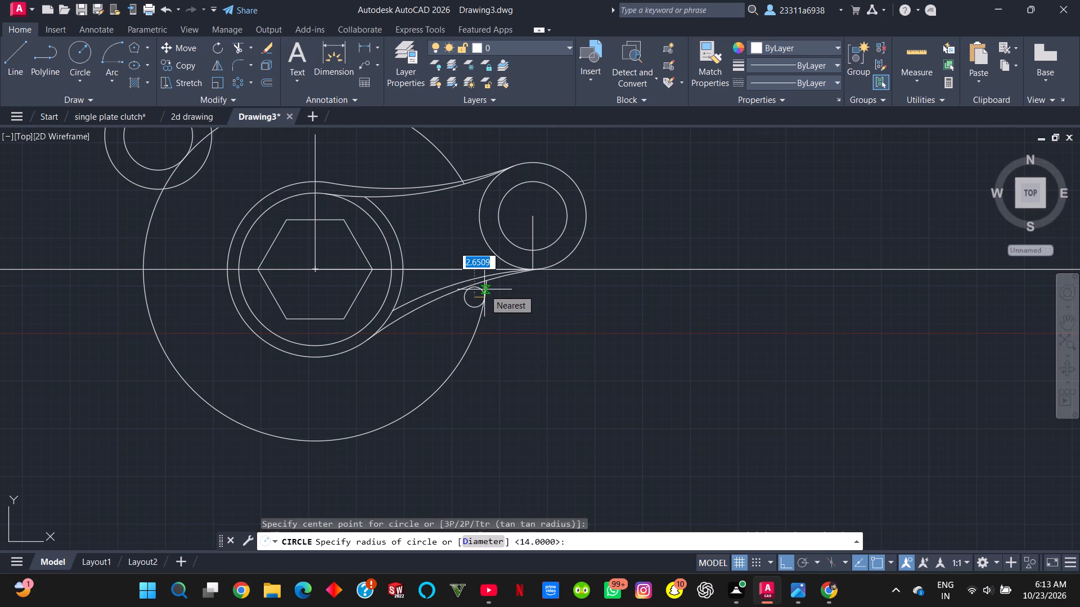
key("4")
key("Return")
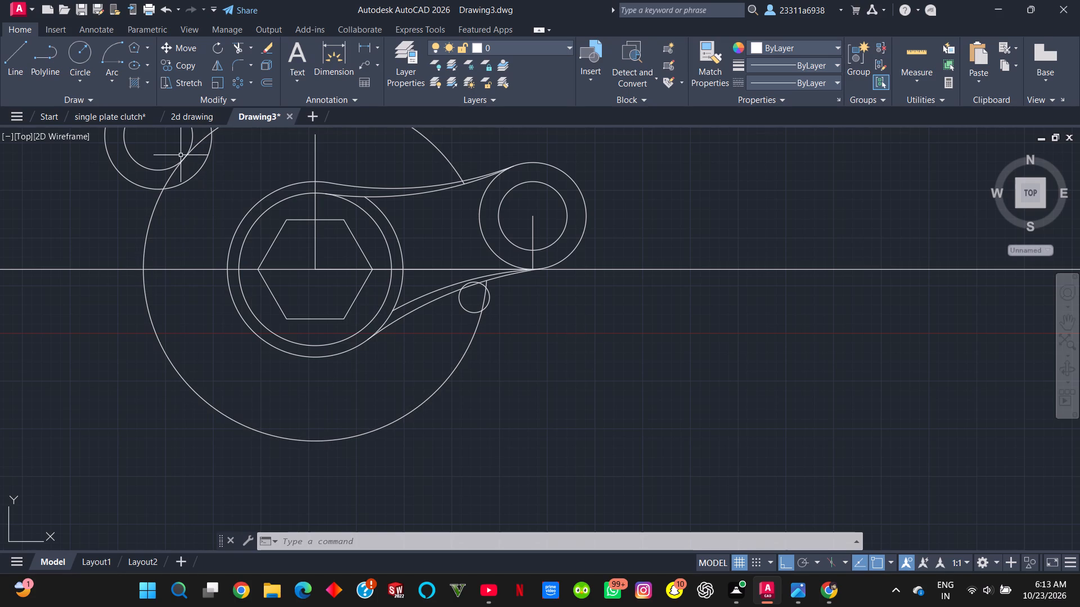
Trim away the large circle's arc portions that pass through the upper-left boss's two circles.
middle_click_drag(179, 156, 199, 245)
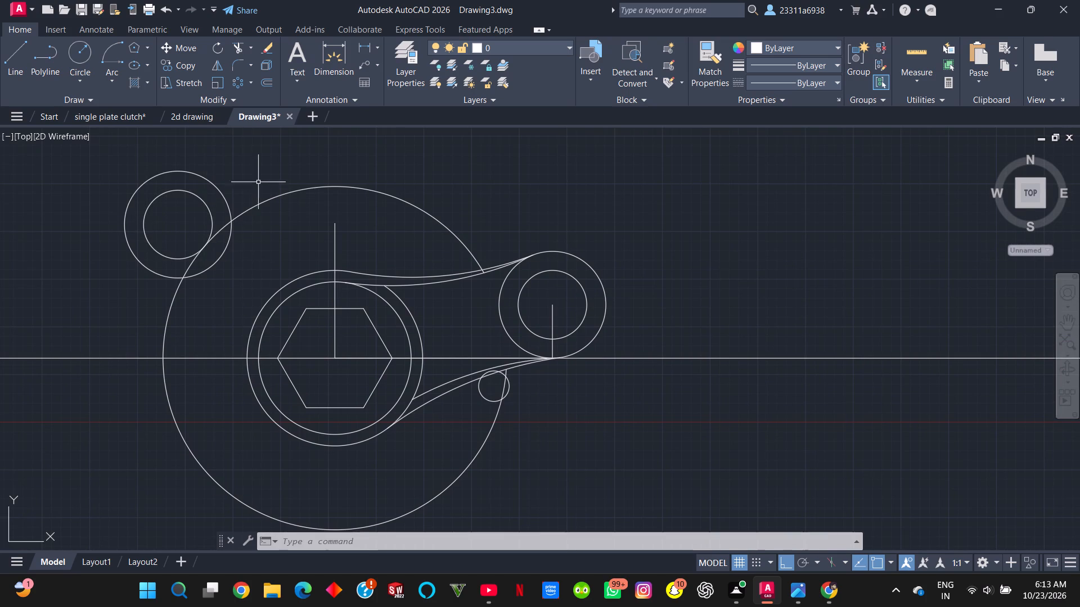
type("tr")
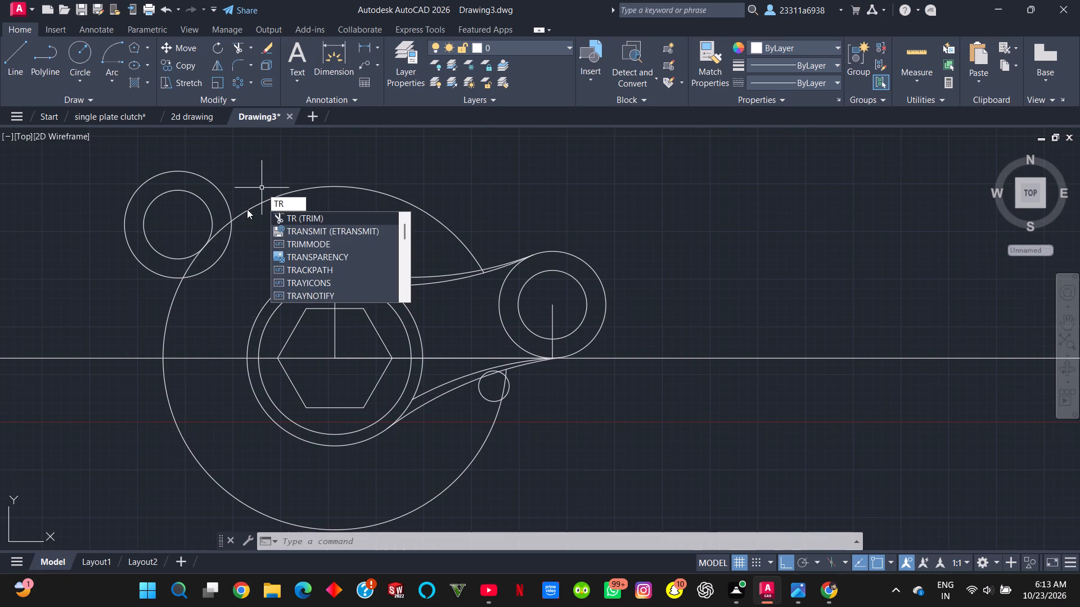
key("Return")
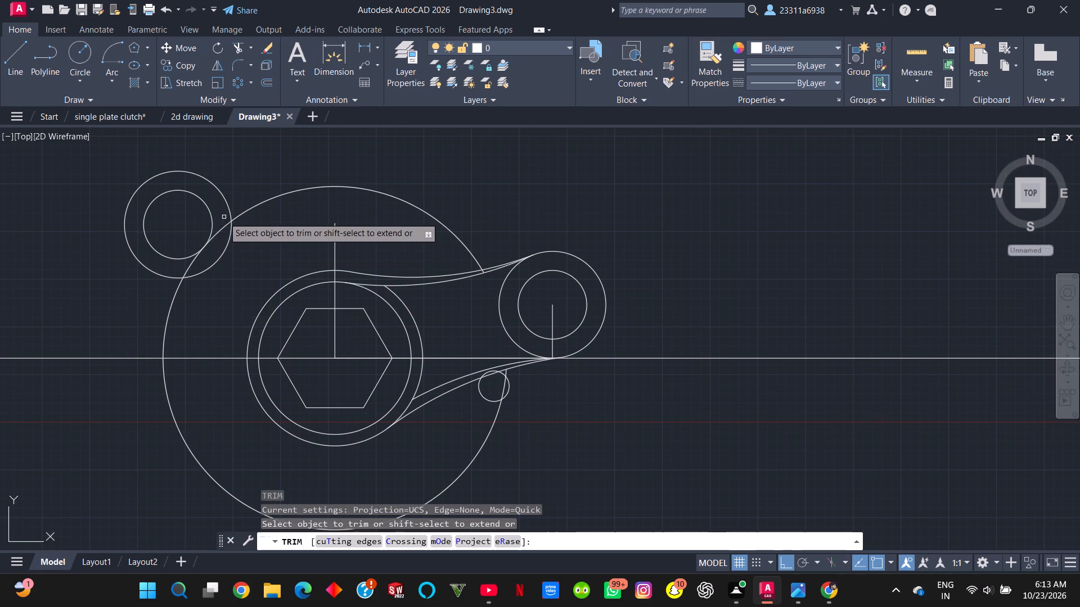
left_click_drag(222, 217, 221, 237)
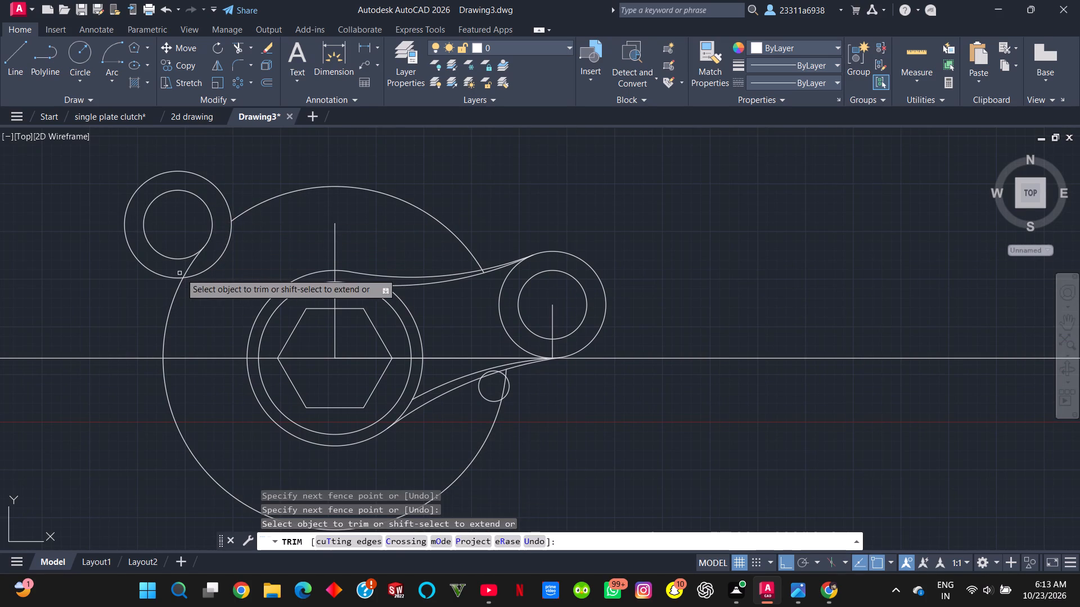
left_click_drag(181, 273, 205, 267)
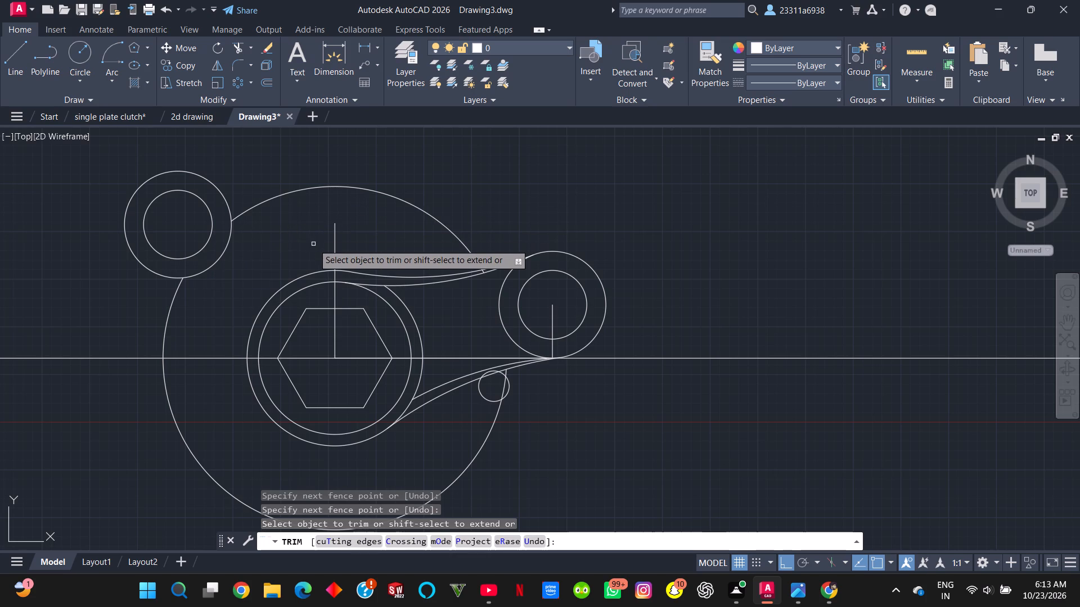
Trim away the vertical construction lines above the hexagon's centre and inside the right-hand boss.
left_click_drag(313, 244, 382, 246)
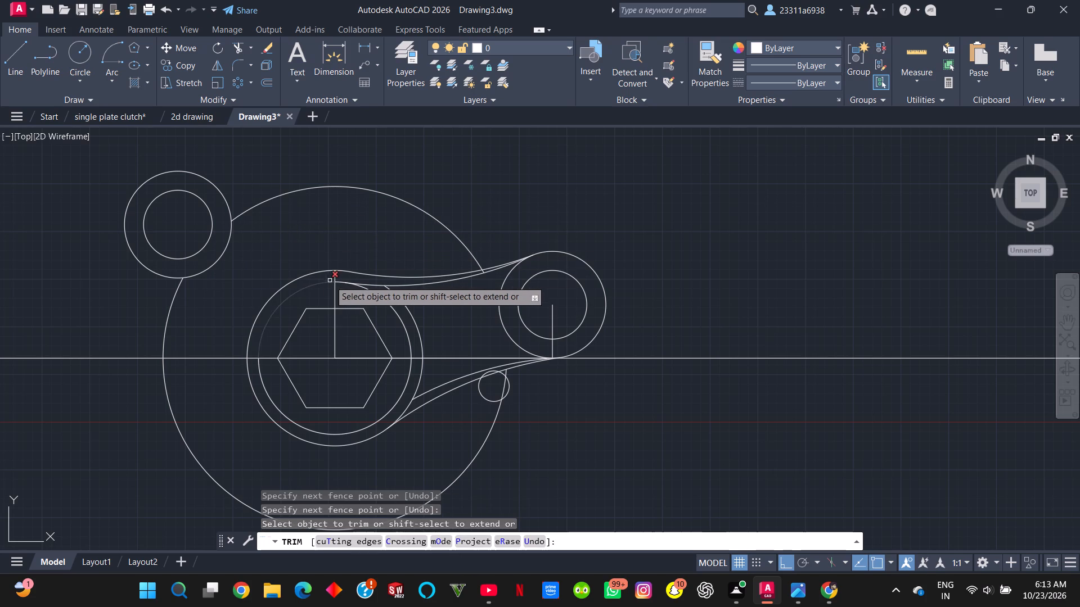
left_click_drag(331, 279, 339, 279)
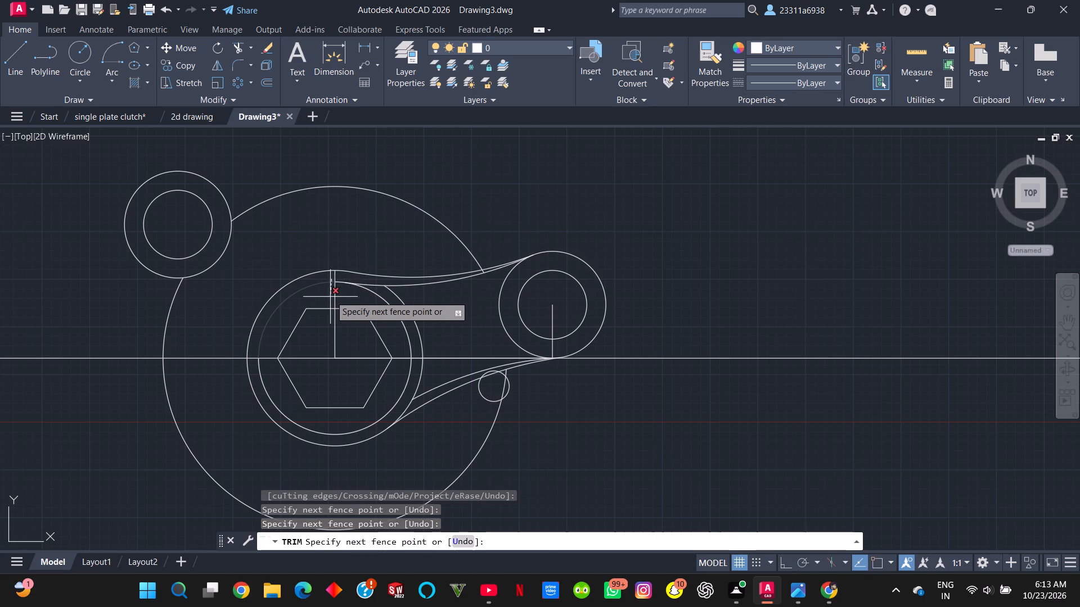
left_click(342, 277)
left_click_drag(322, 298, 349, 302)
left_click_drag(320, 325, 344, 333)
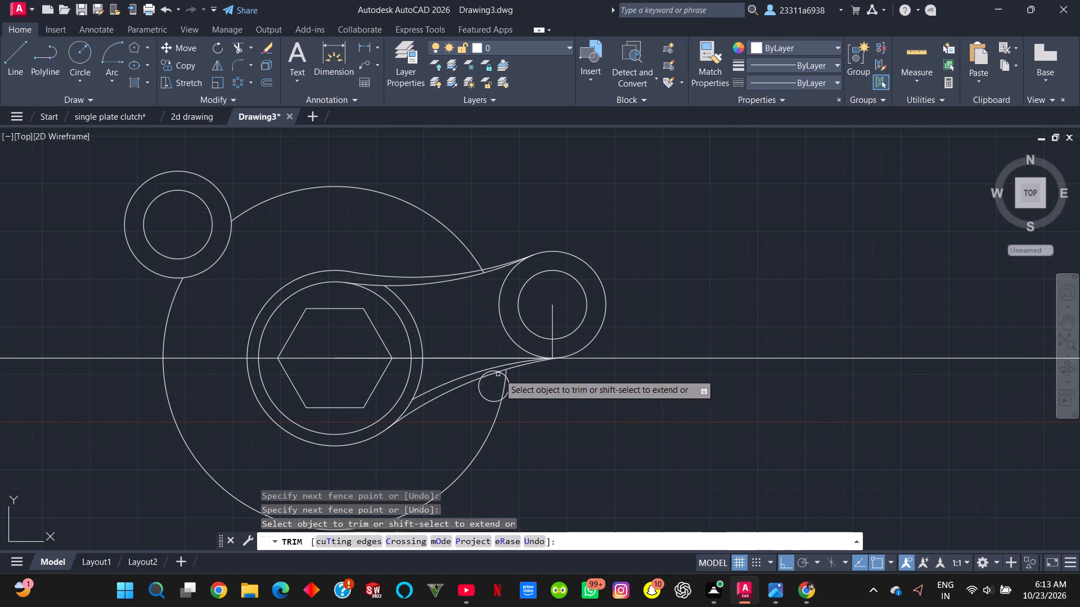
left_click_drag(544, 317, 574, 322)
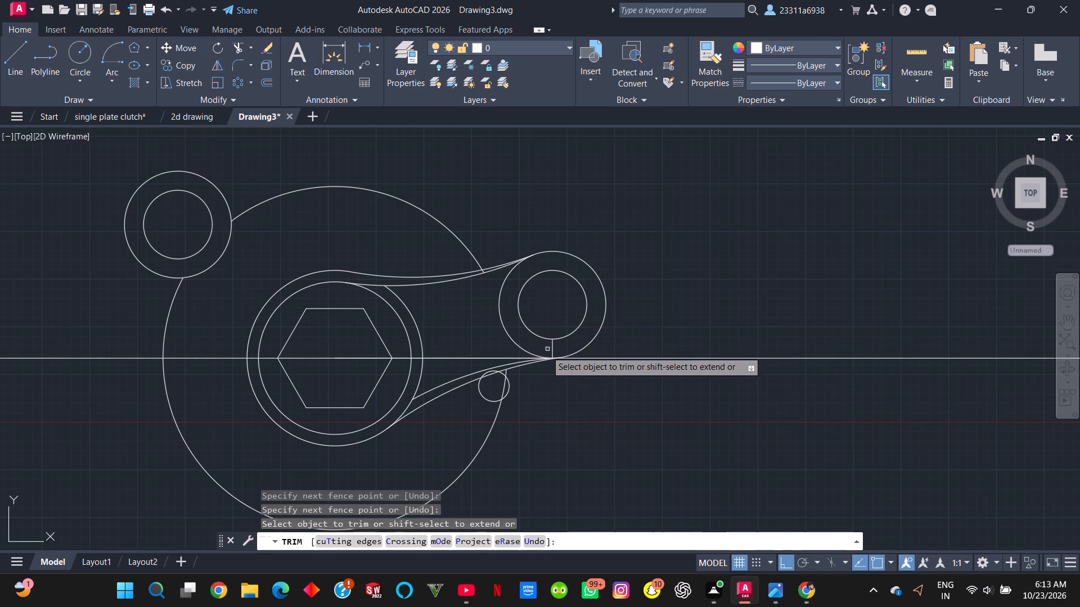
left_click_drag(547, 350, 570, 349)
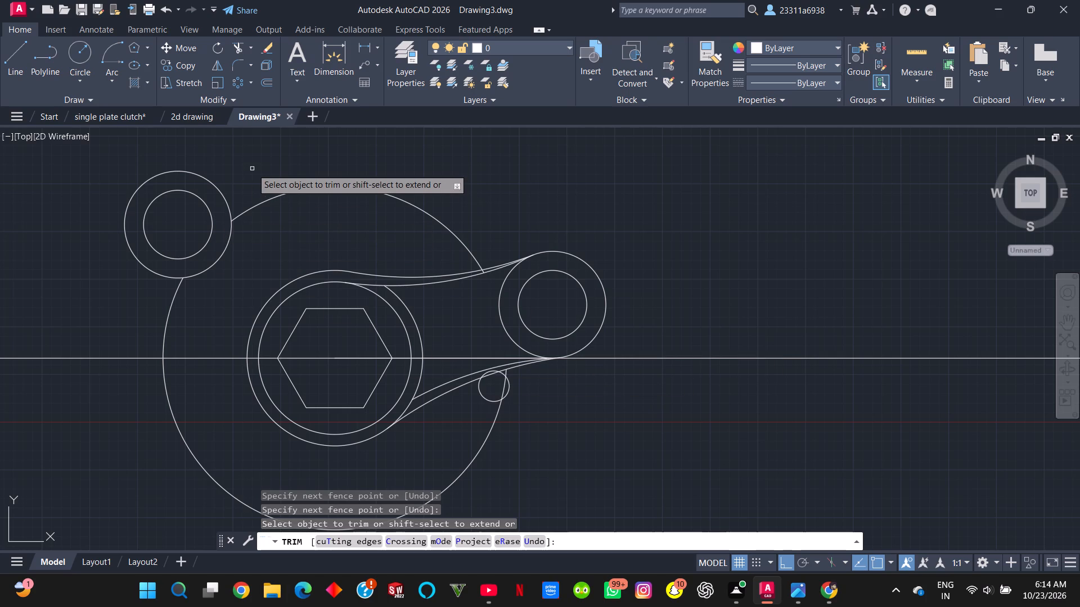
key("Escape")
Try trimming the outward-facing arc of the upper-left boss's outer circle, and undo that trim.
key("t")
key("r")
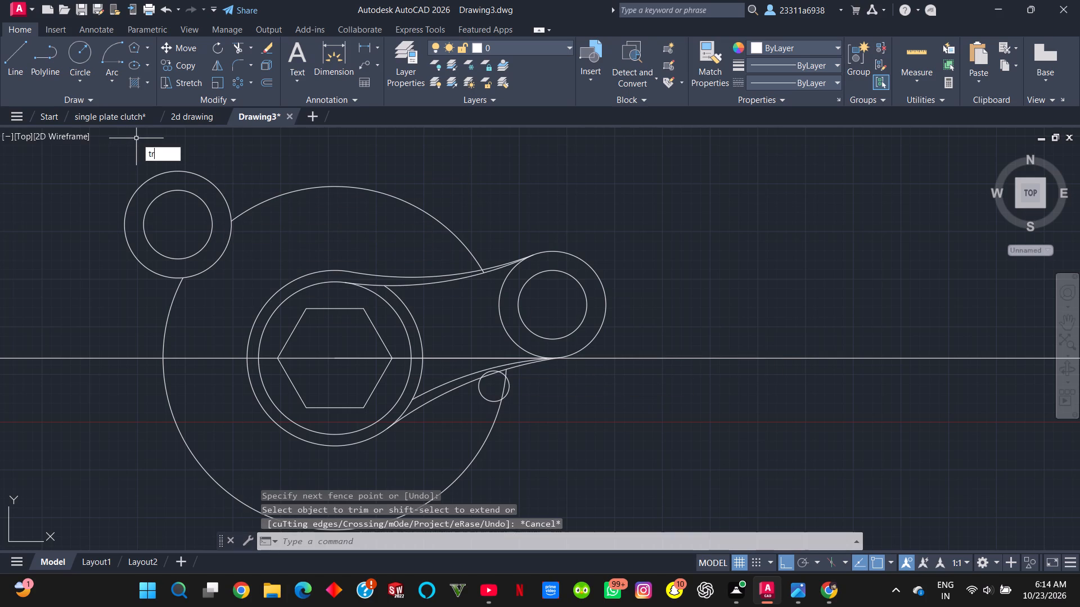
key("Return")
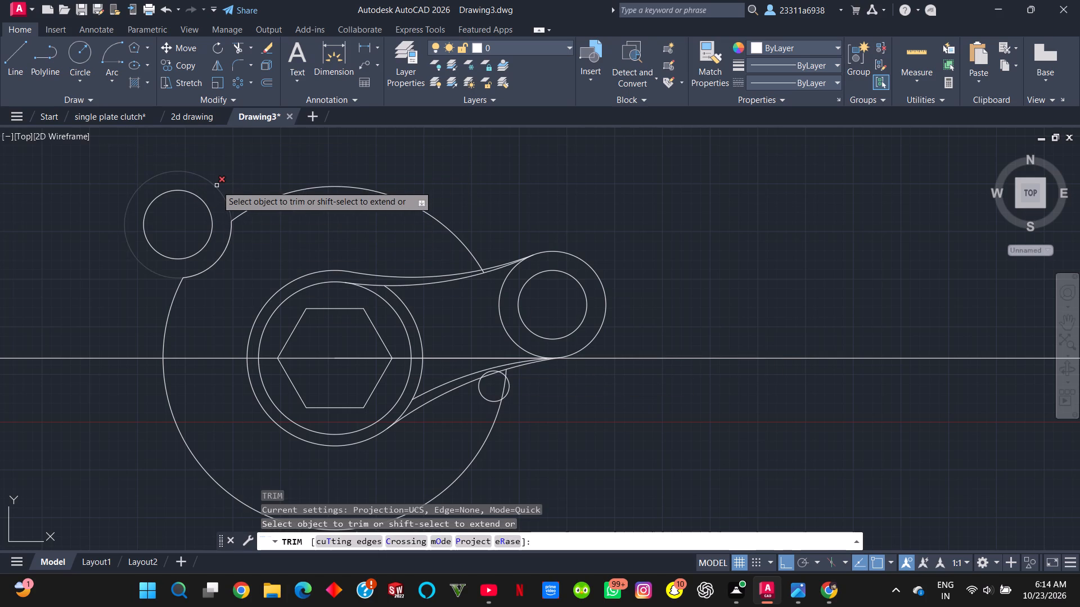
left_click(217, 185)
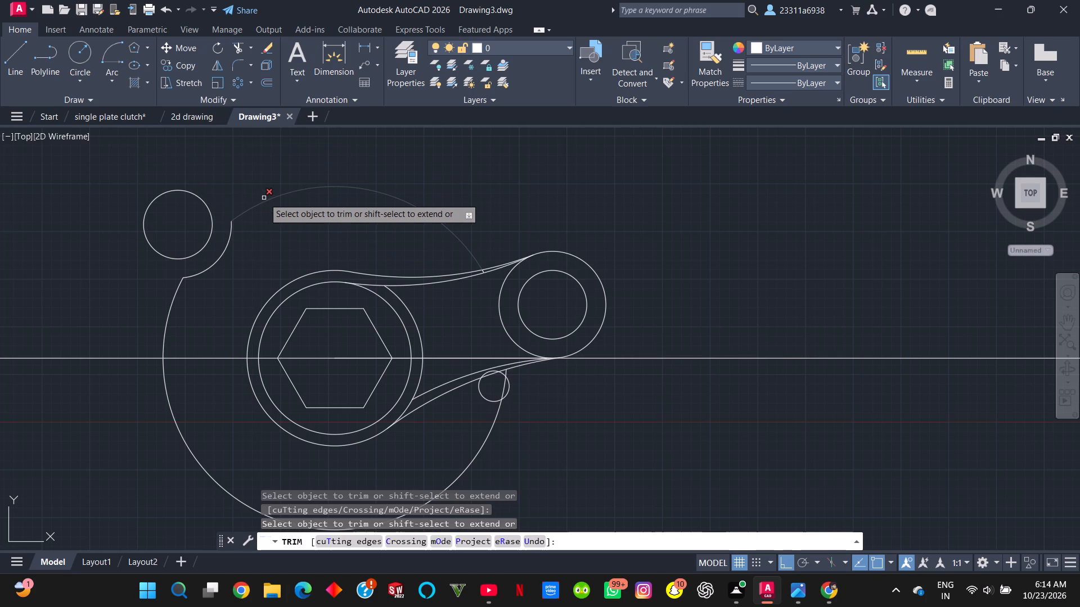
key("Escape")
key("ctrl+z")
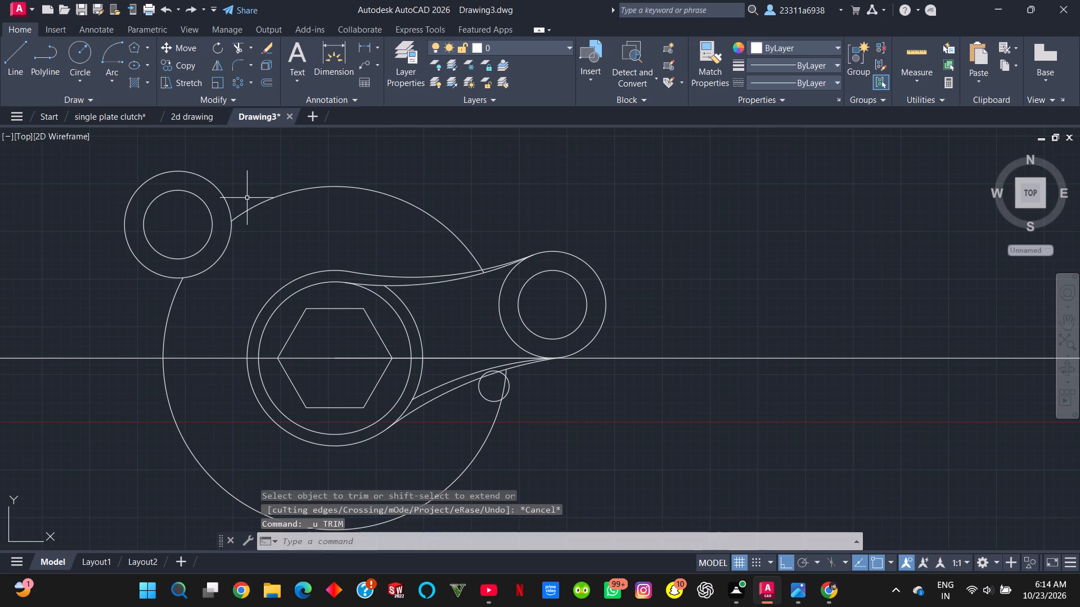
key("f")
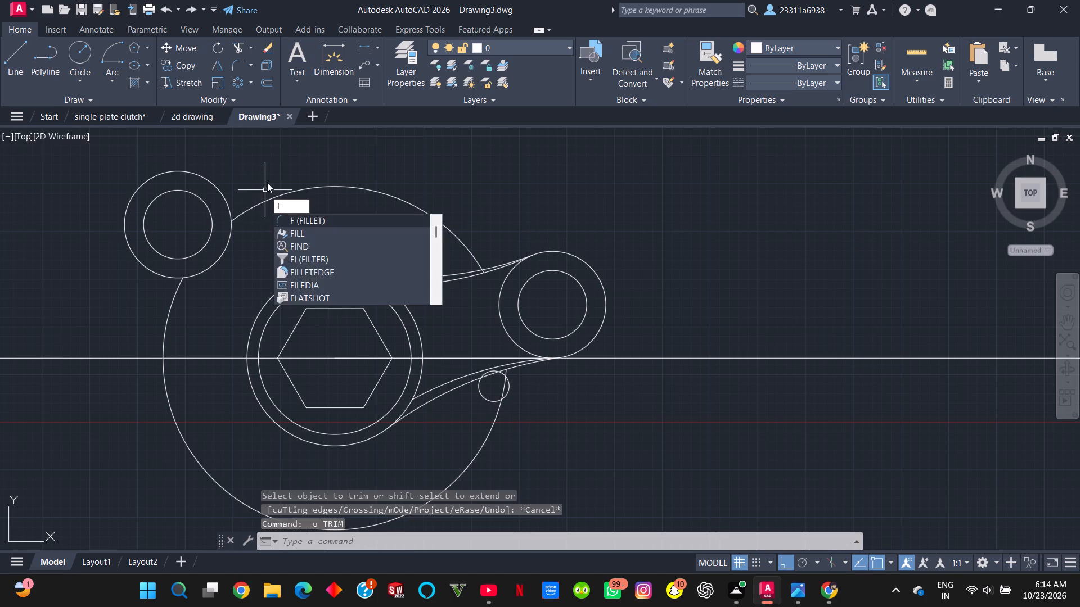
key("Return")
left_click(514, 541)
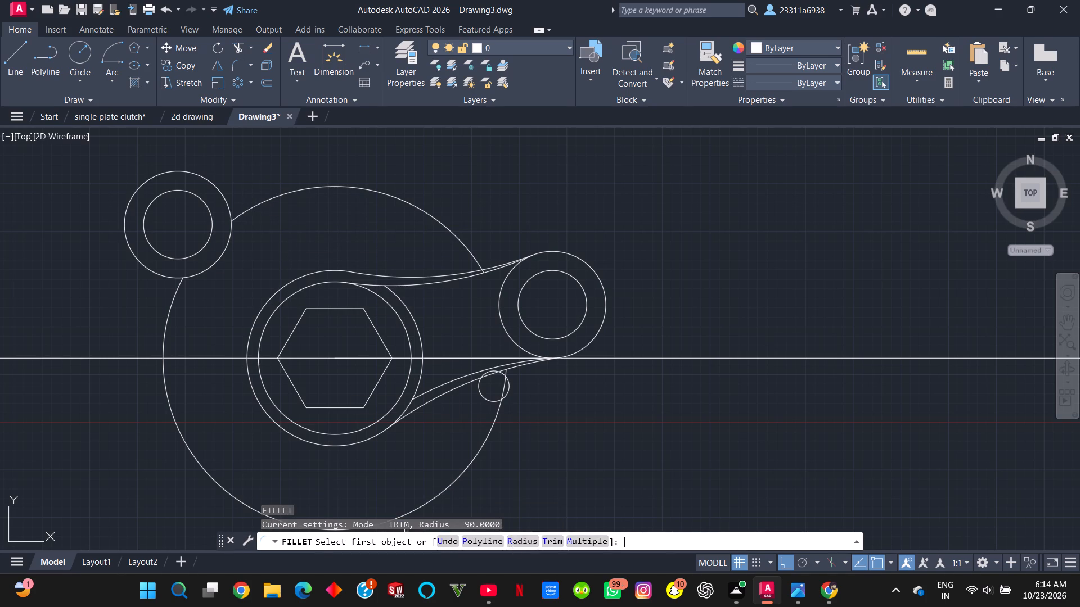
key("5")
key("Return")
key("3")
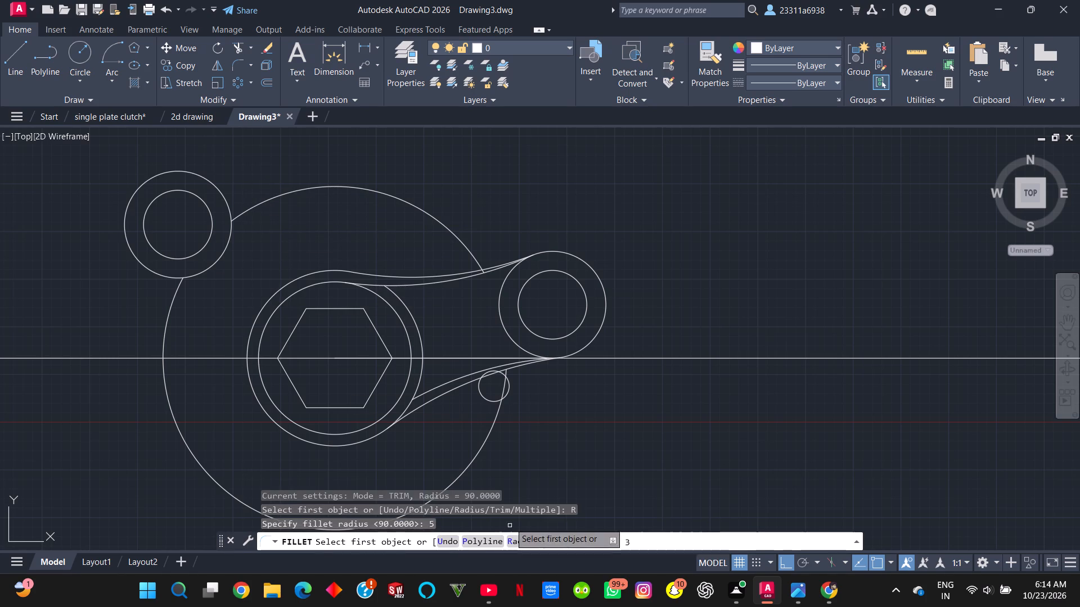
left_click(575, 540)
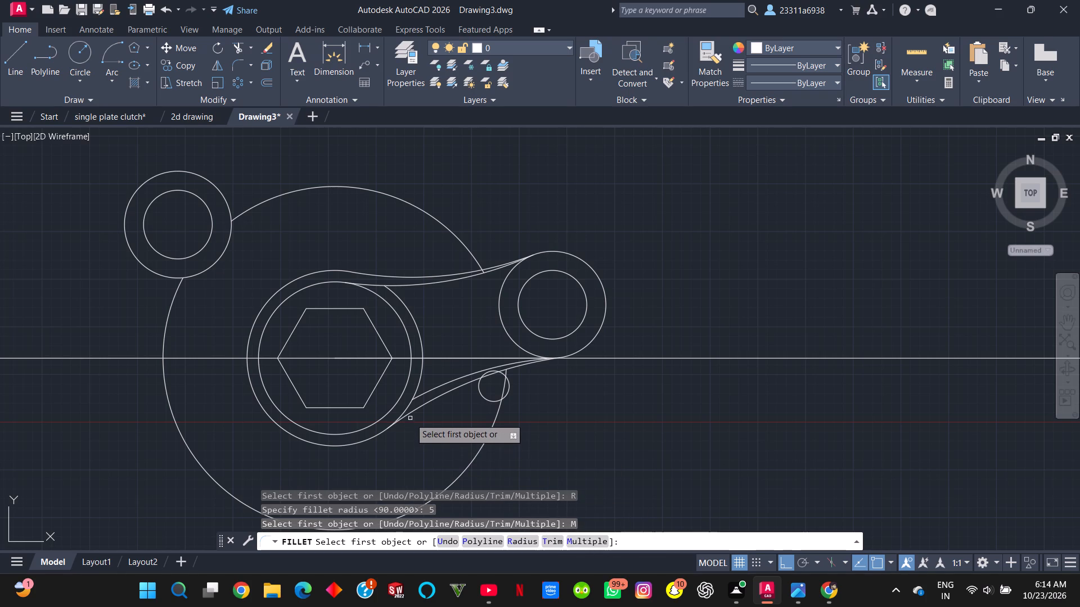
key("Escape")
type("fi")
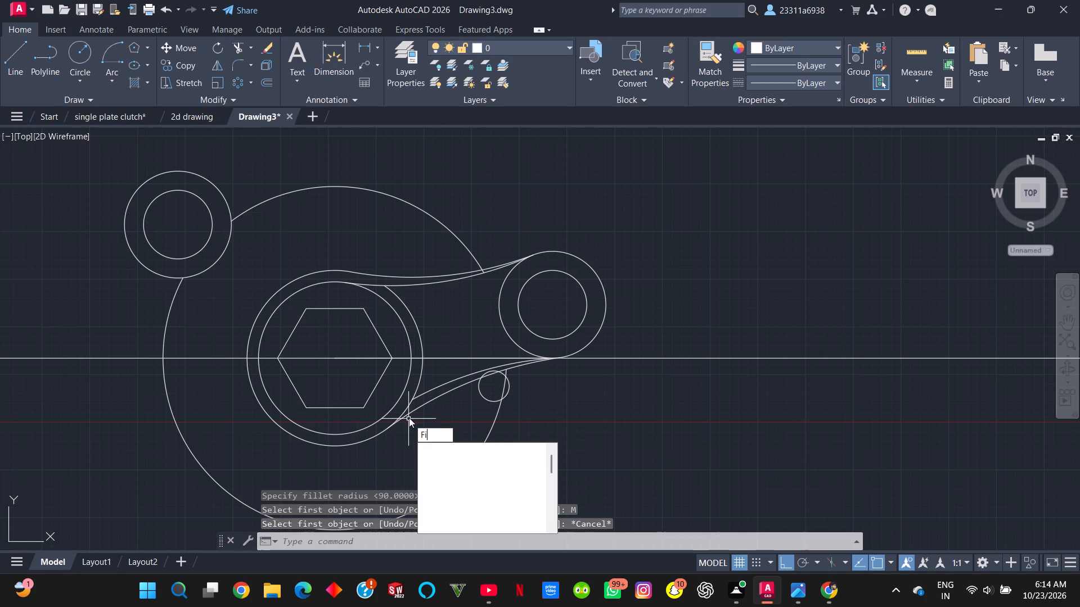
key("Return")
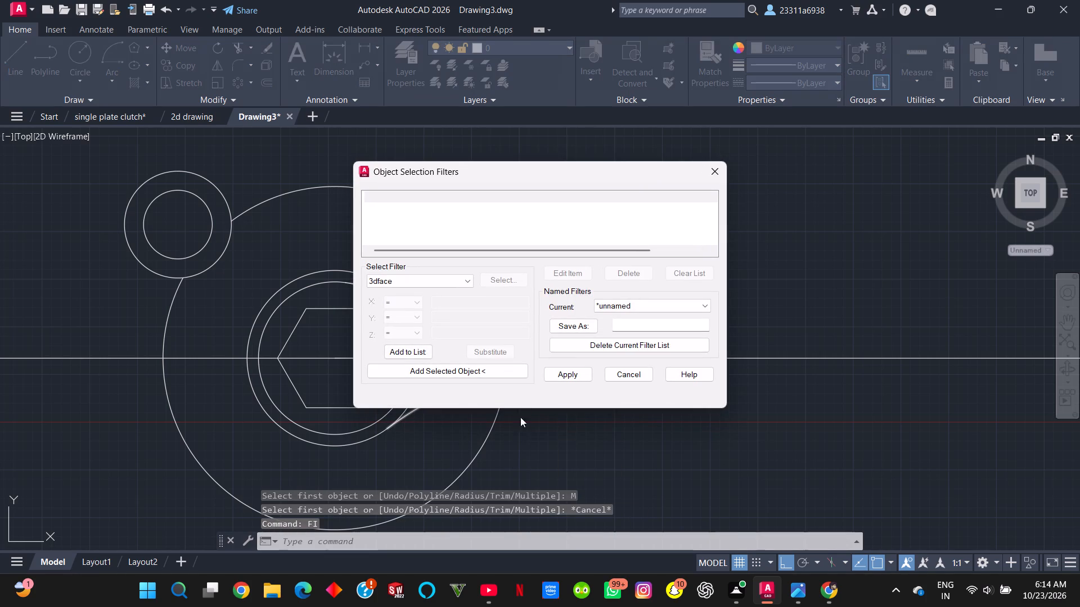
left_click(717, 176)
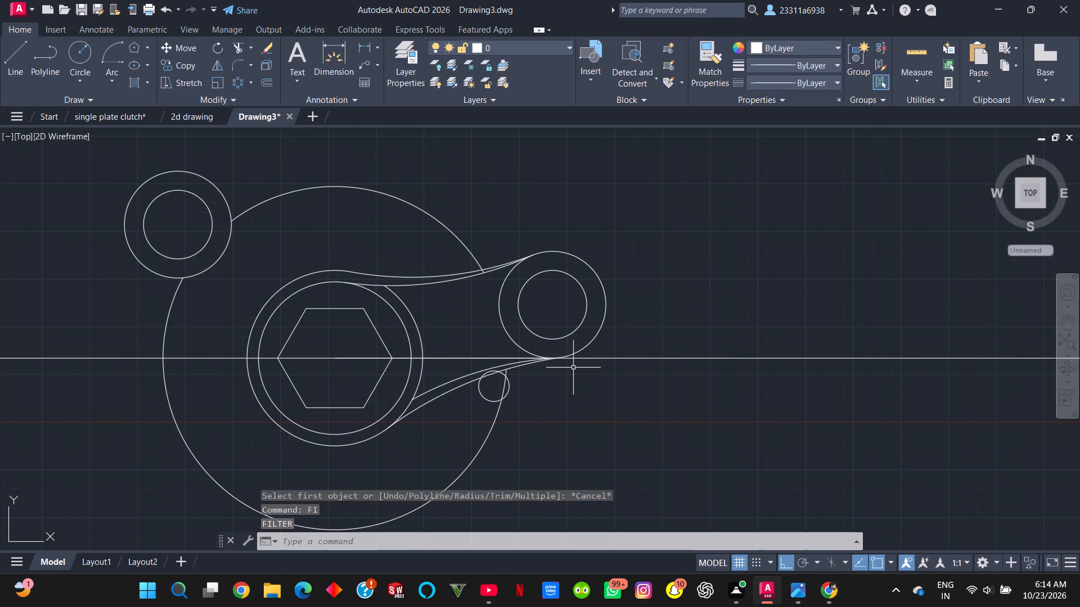
Fillet the upper-left boss's outer circle to the large circle's upper arc with radius 5.
key("f")
left_click(602, 398)
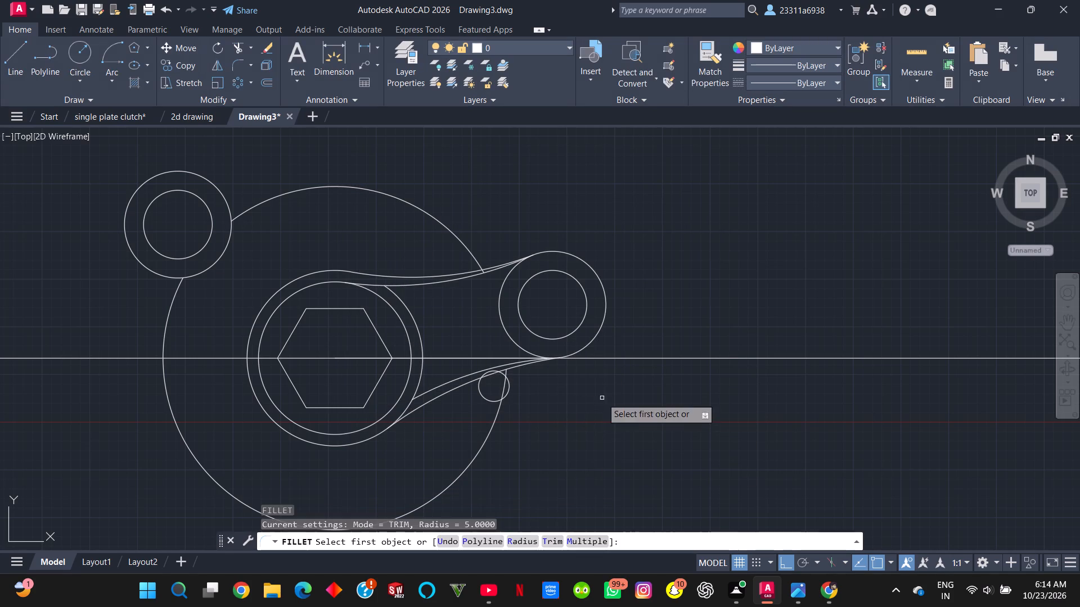
left_click(521, 543)
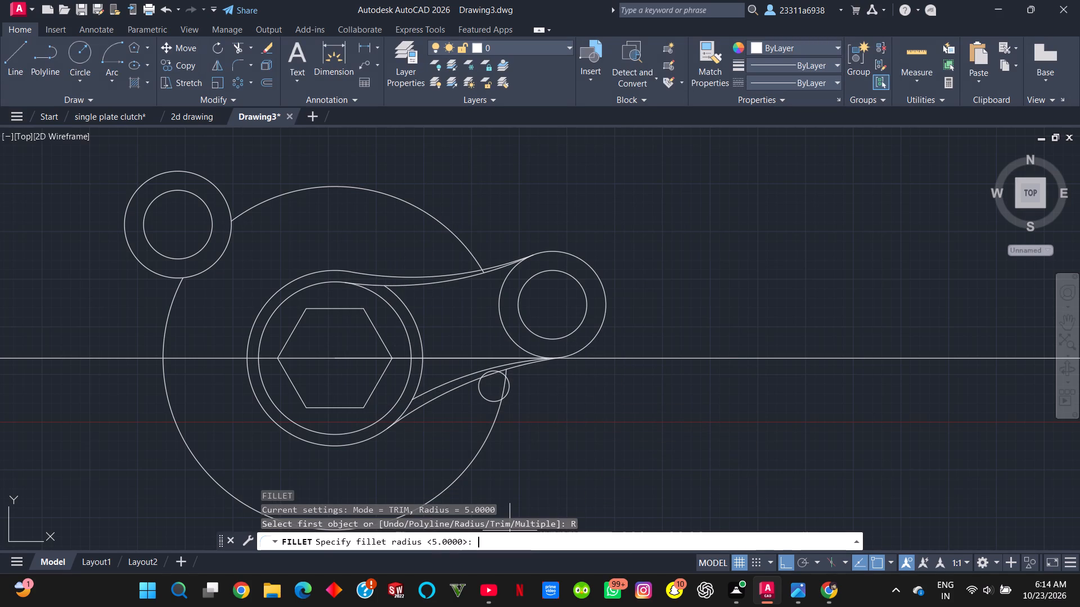
key("5")
key("Return")
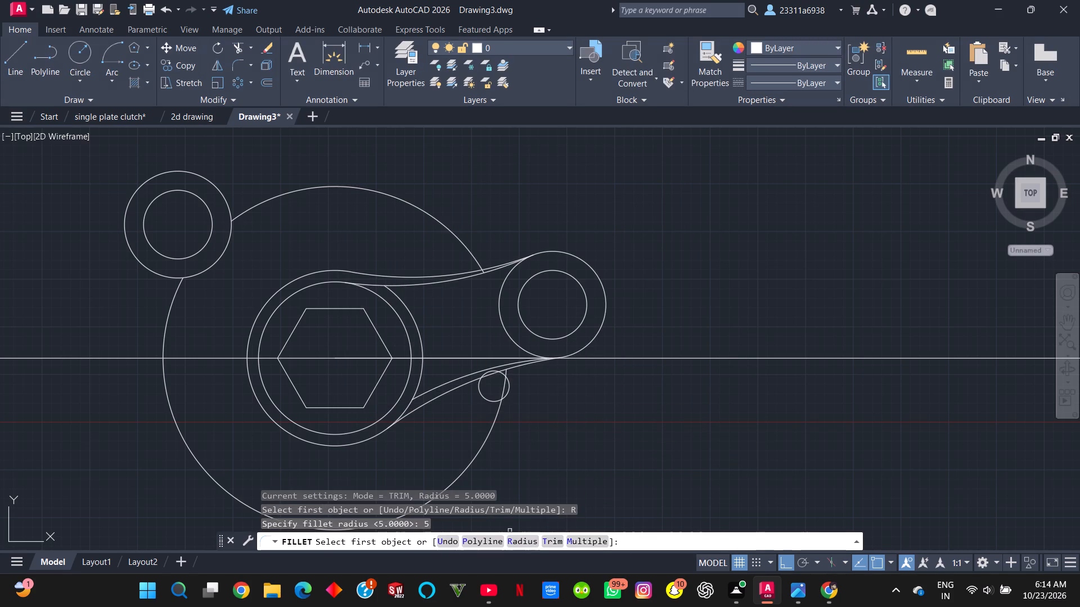
left_click(570, 537)
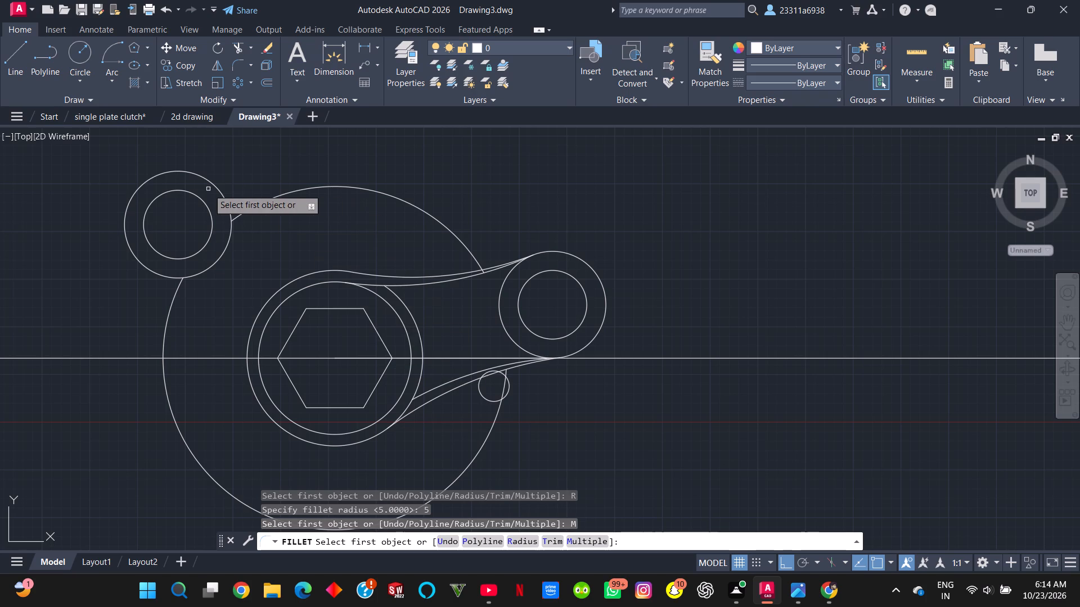
left_click(217, 189)
left_click(260, 205)
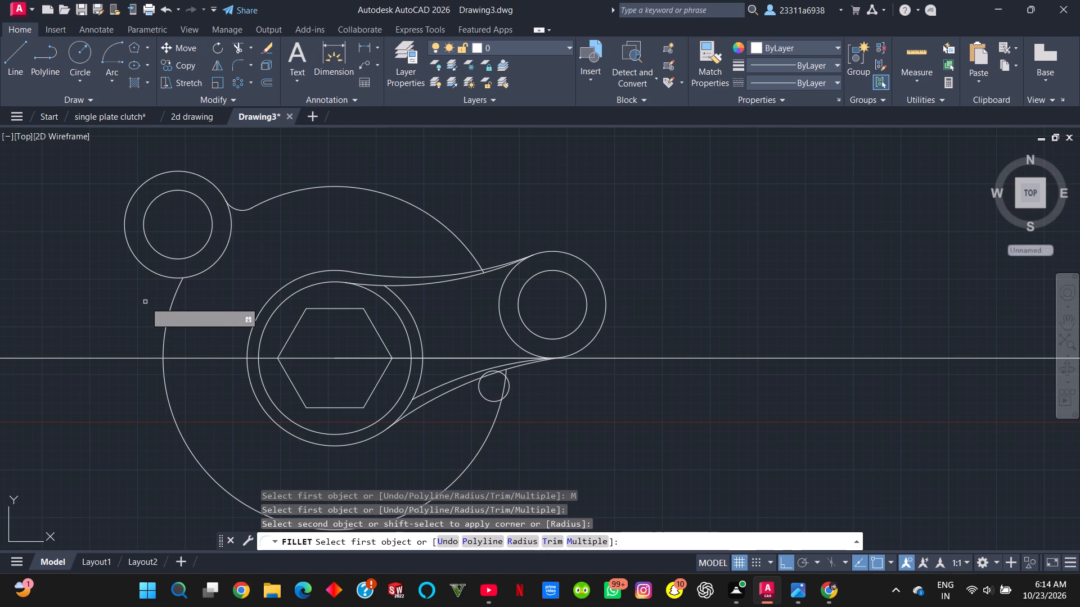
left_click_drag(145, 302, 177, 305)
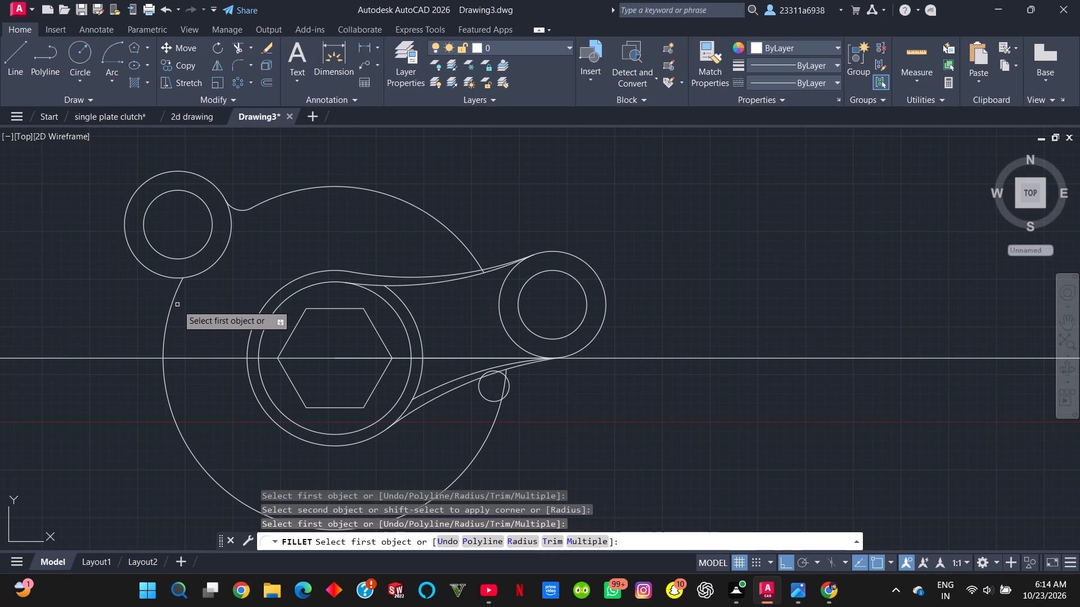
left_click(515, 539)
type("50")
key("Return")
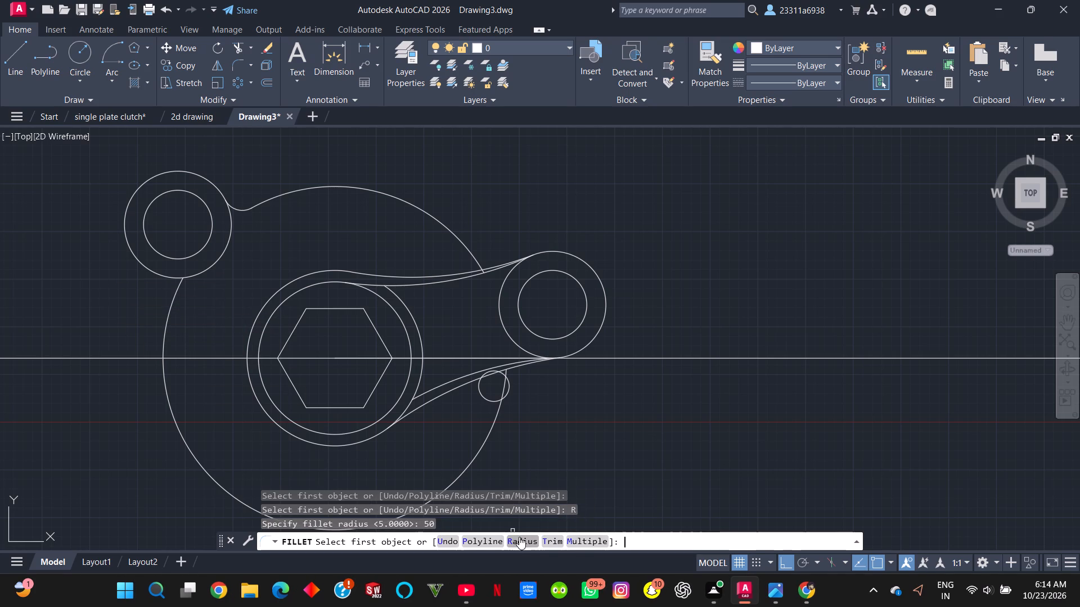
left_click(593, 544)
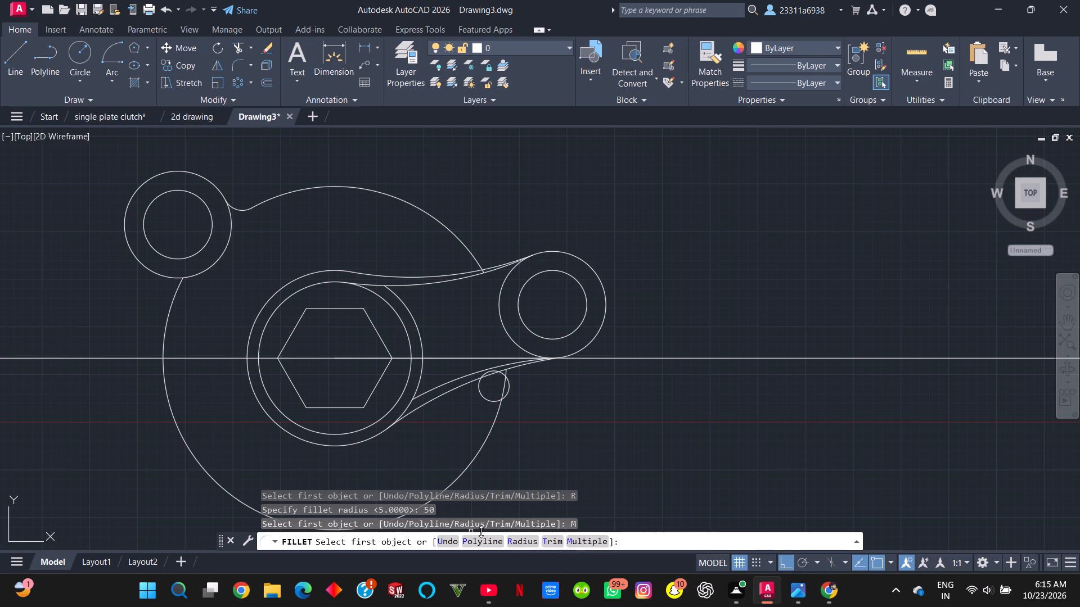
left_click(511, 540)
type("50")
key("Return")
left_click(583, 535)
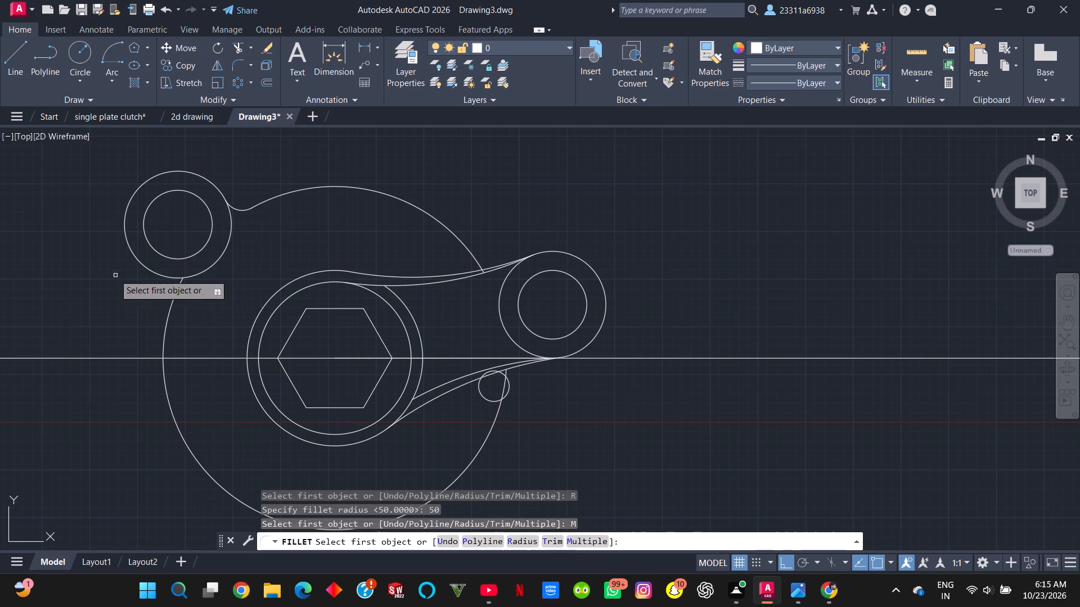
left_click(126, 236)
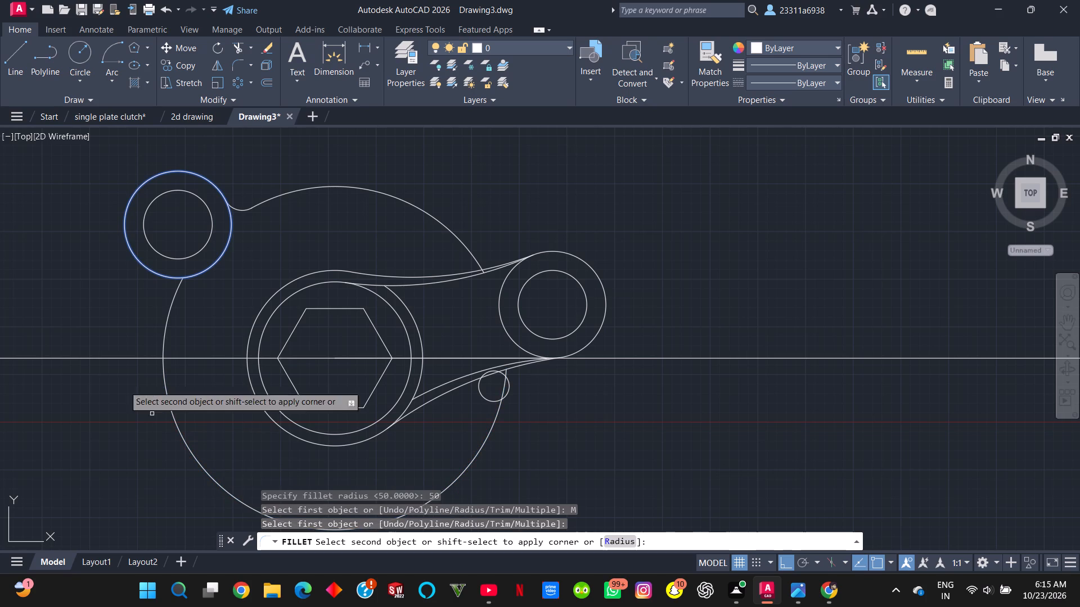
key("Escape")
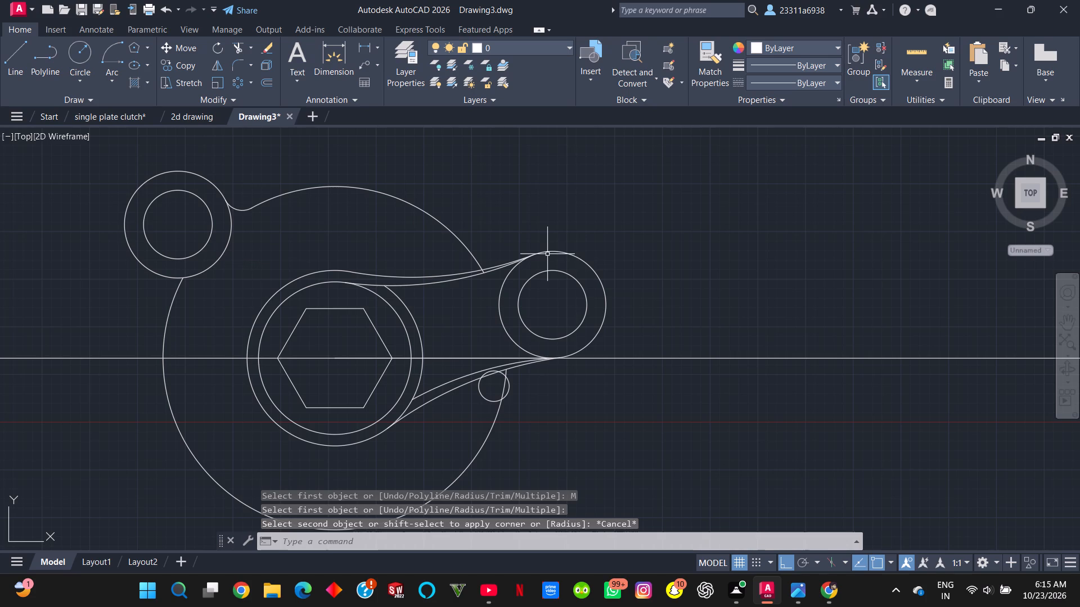
Trim the short end of the large circle's arc lying between the right-hand arm's two upper fillet curves.
scroll(507, 262, "up", 2)
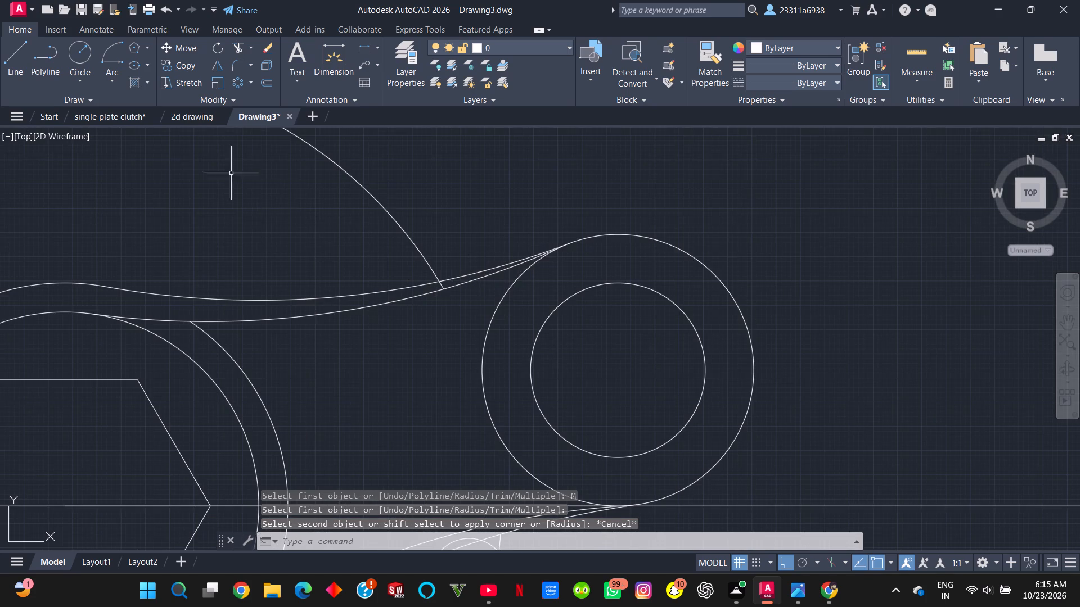
type("tr")
key("Return")
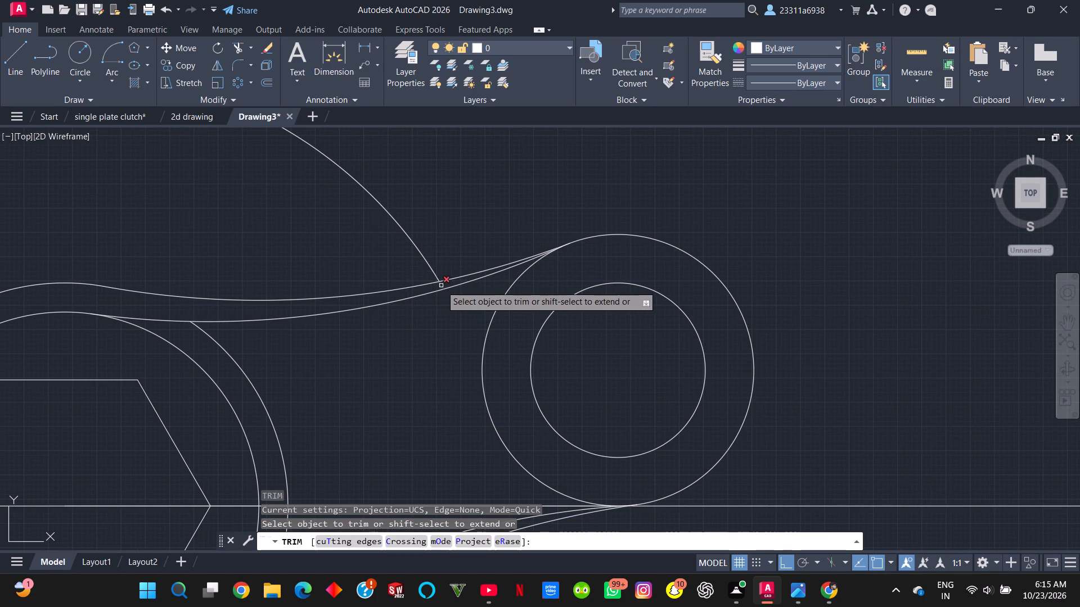
left_click(443, 286)
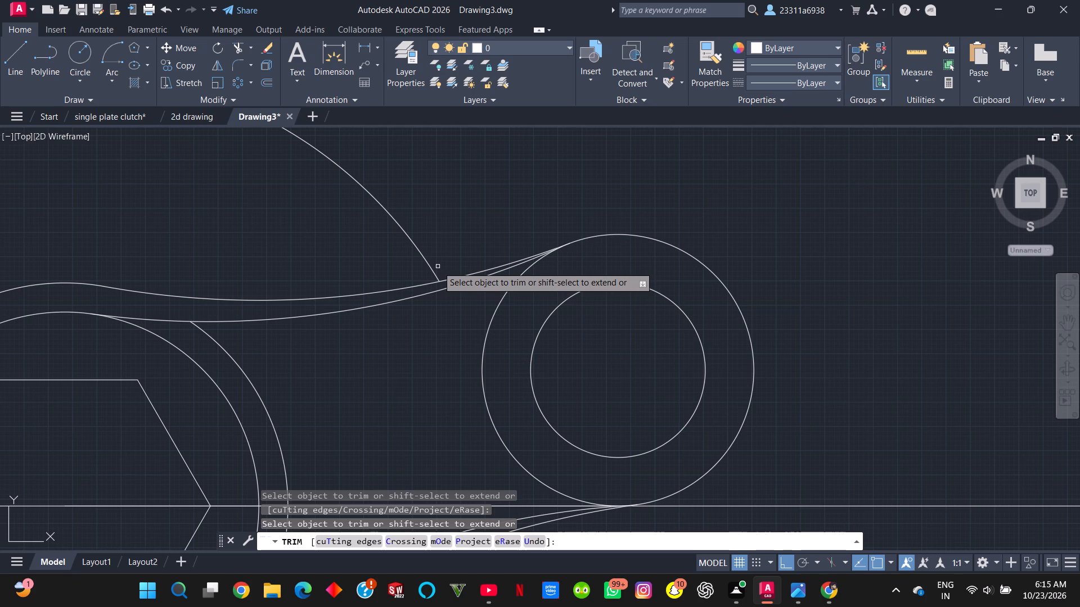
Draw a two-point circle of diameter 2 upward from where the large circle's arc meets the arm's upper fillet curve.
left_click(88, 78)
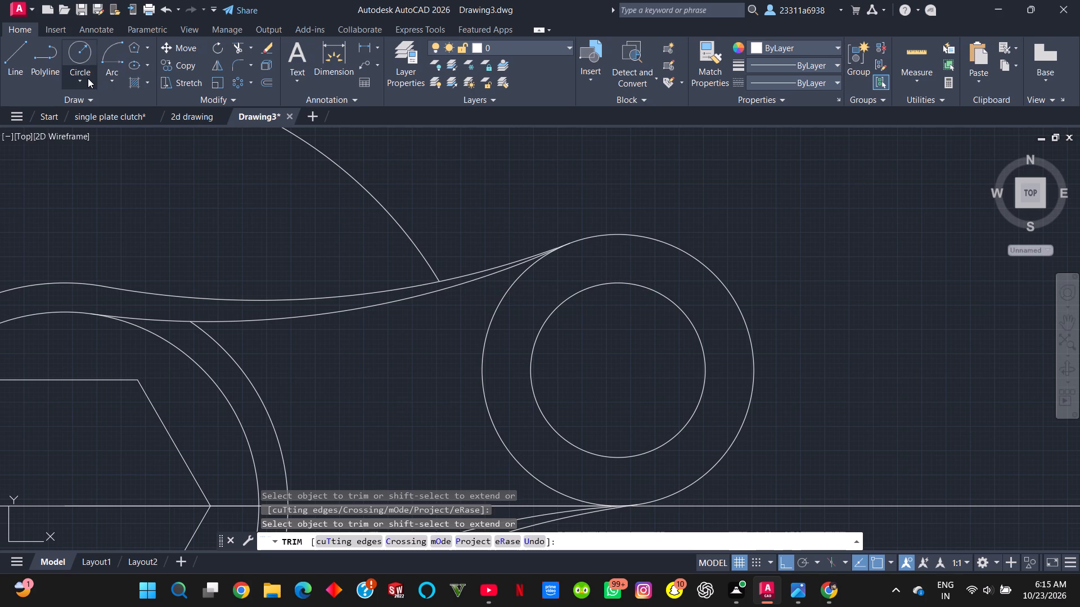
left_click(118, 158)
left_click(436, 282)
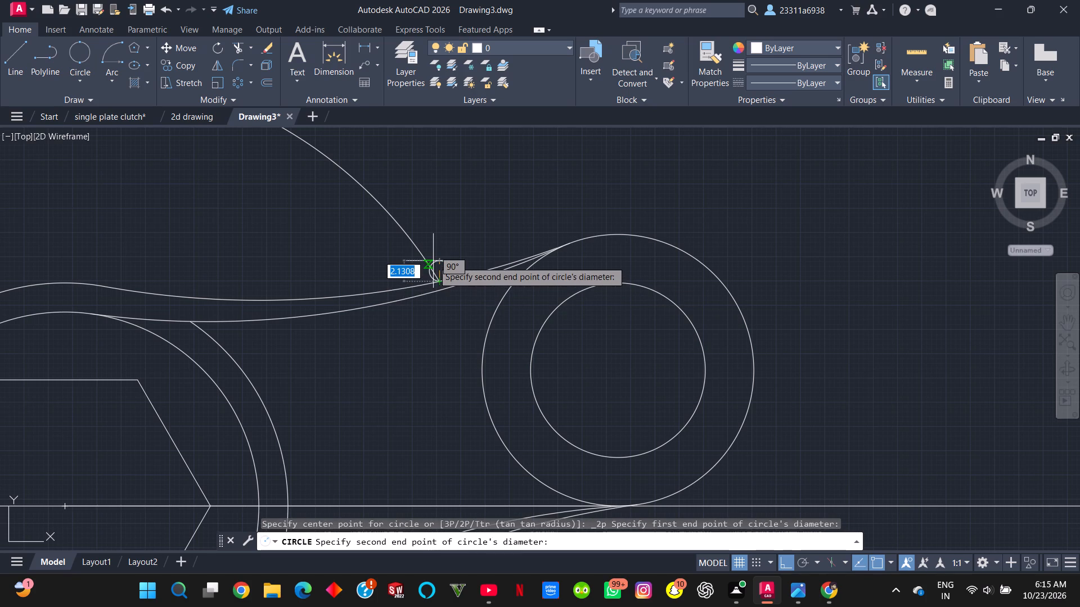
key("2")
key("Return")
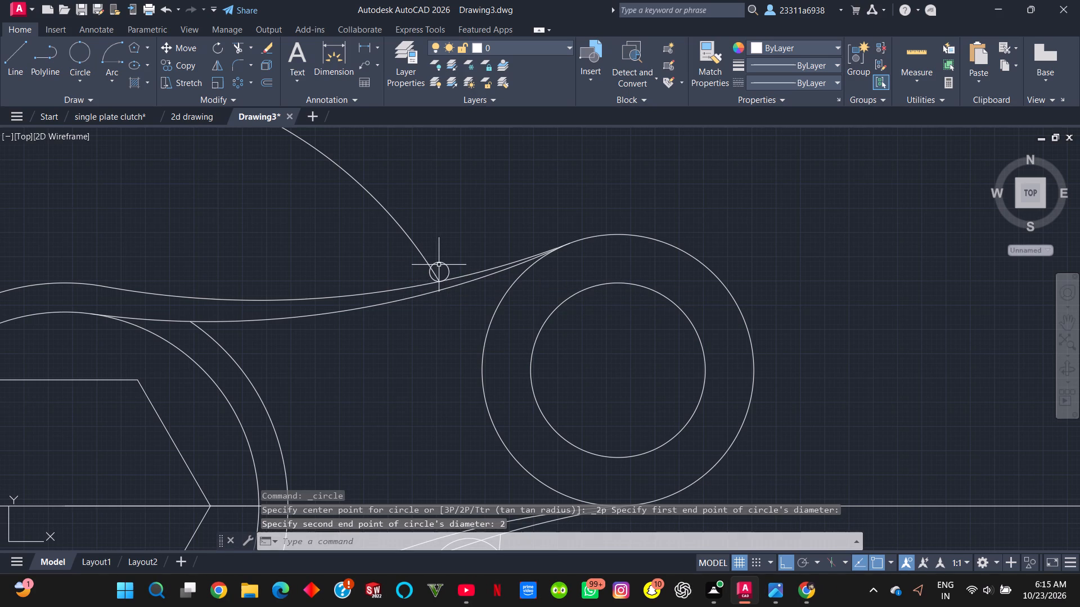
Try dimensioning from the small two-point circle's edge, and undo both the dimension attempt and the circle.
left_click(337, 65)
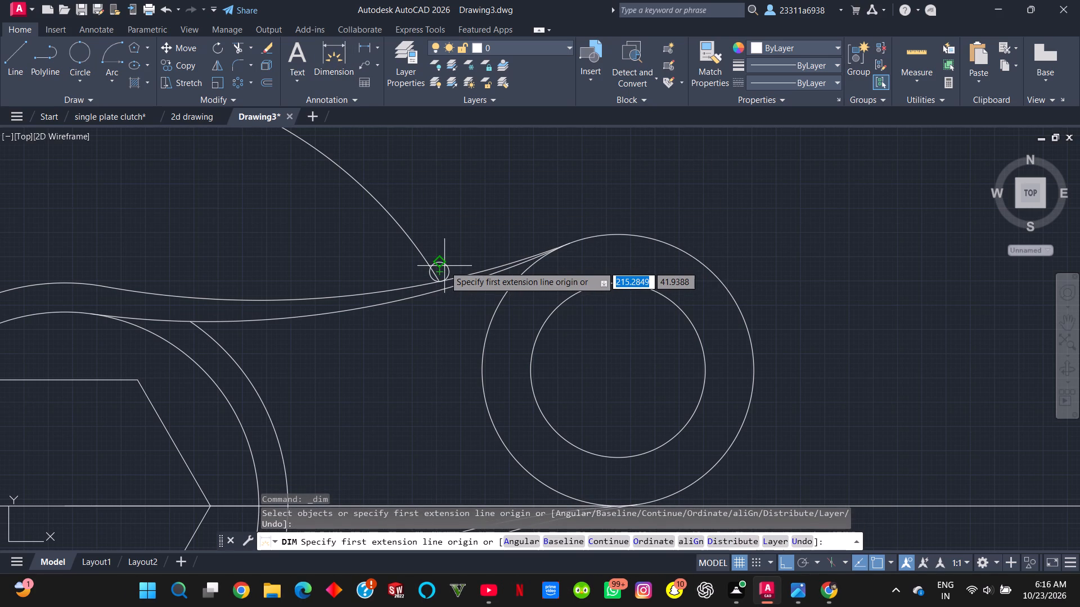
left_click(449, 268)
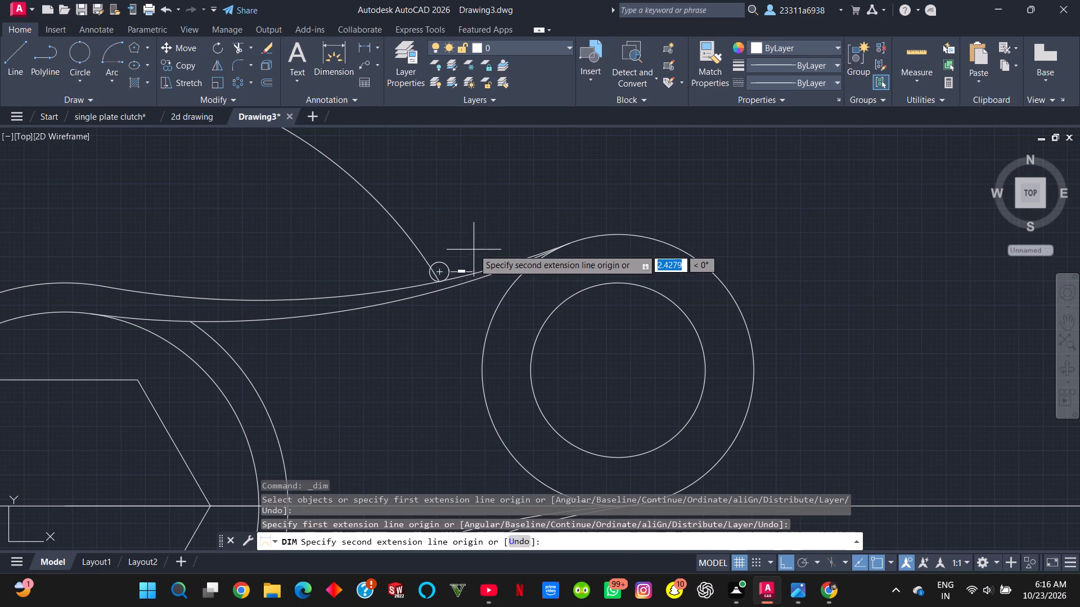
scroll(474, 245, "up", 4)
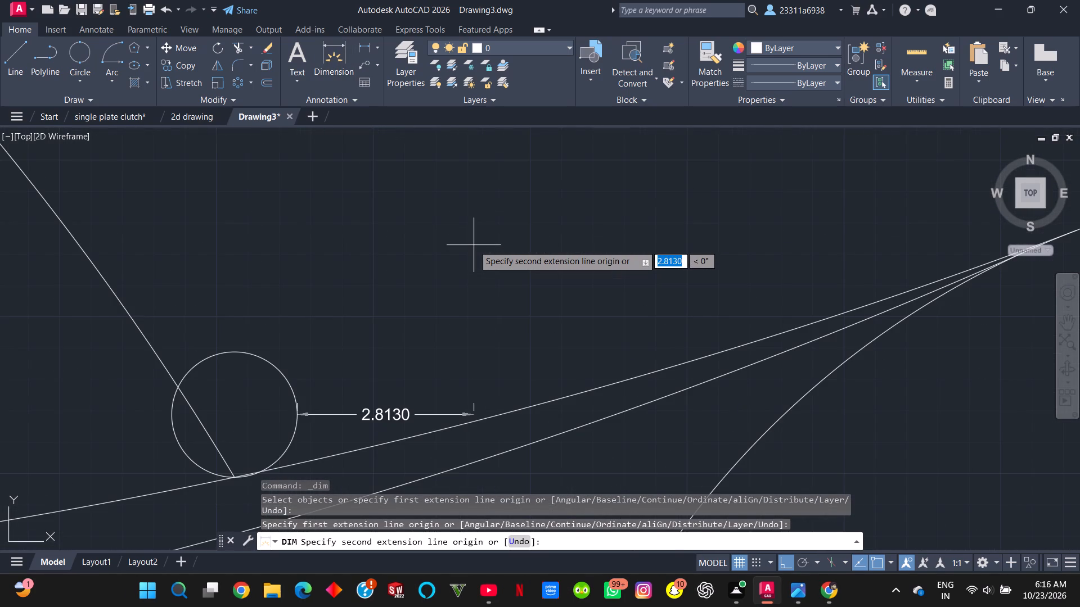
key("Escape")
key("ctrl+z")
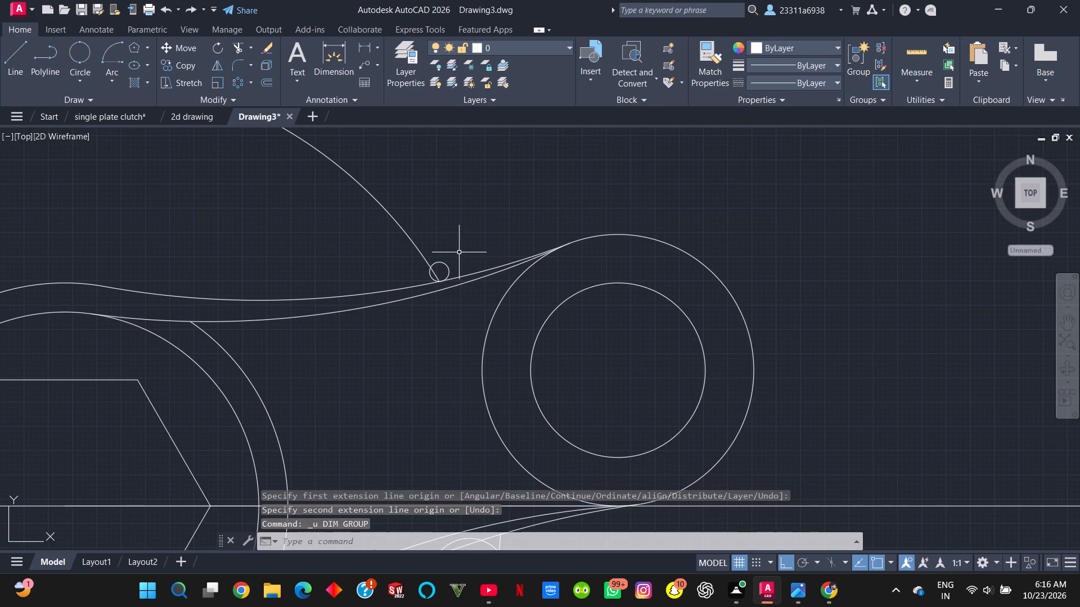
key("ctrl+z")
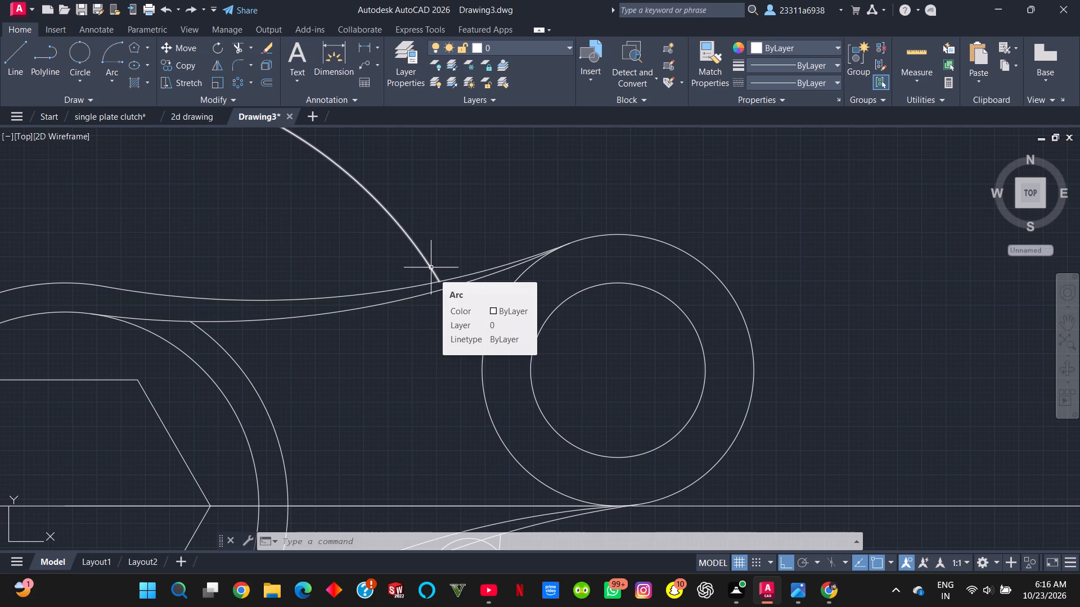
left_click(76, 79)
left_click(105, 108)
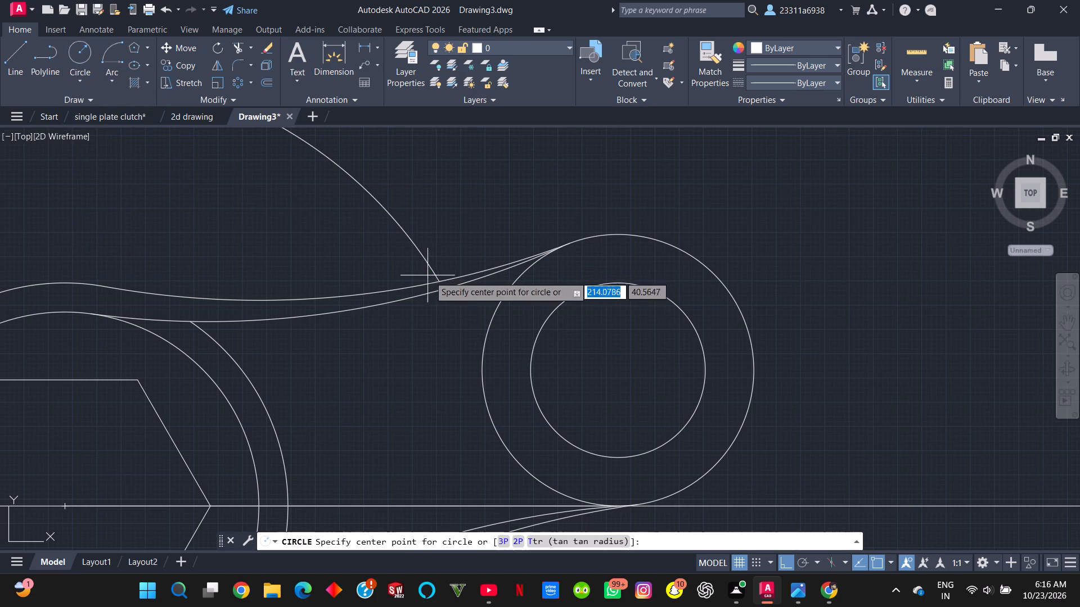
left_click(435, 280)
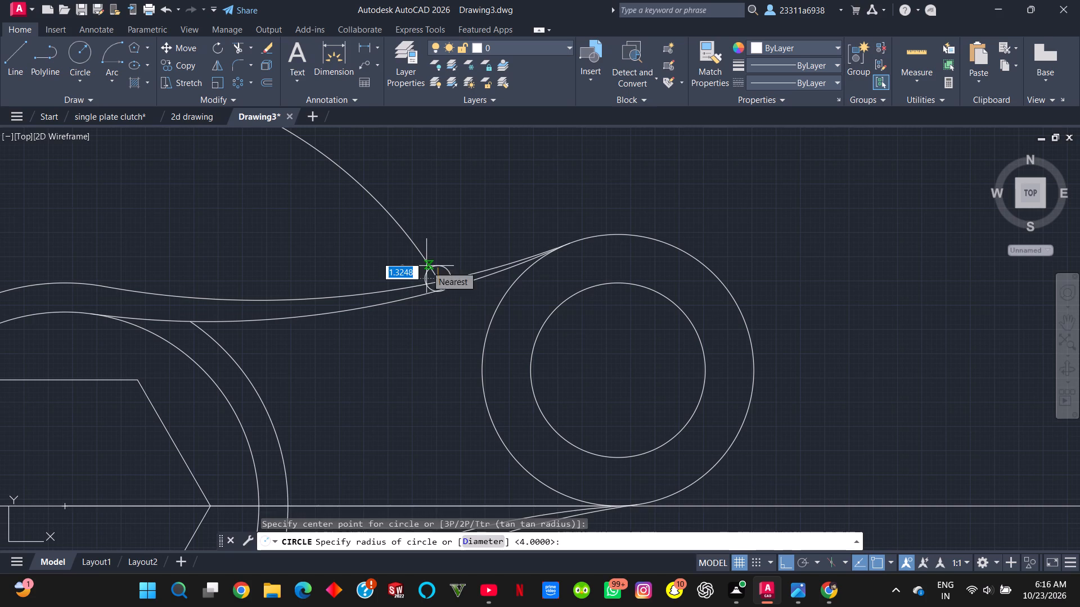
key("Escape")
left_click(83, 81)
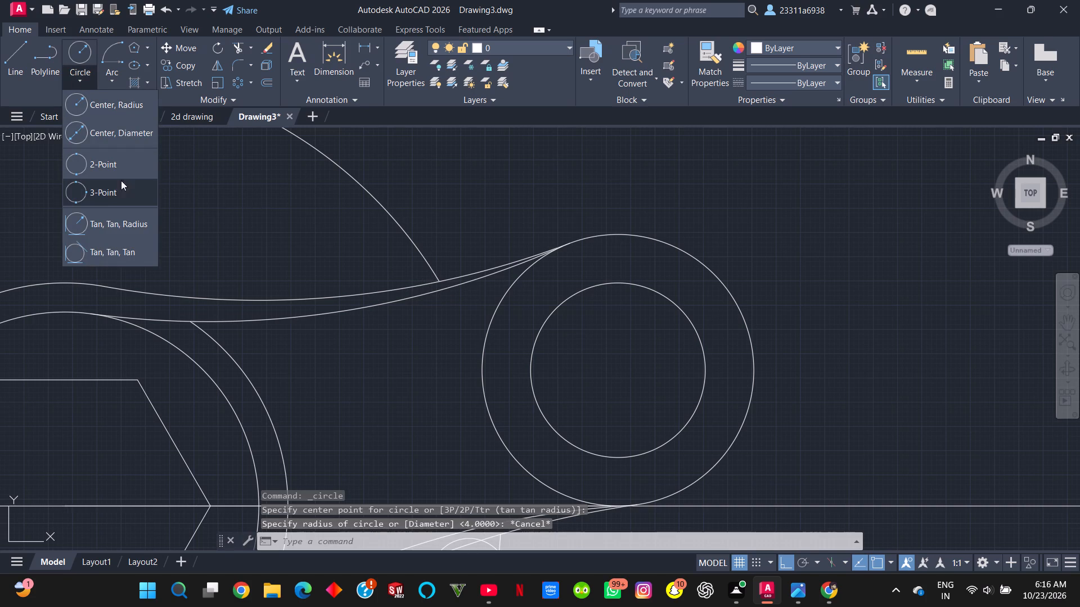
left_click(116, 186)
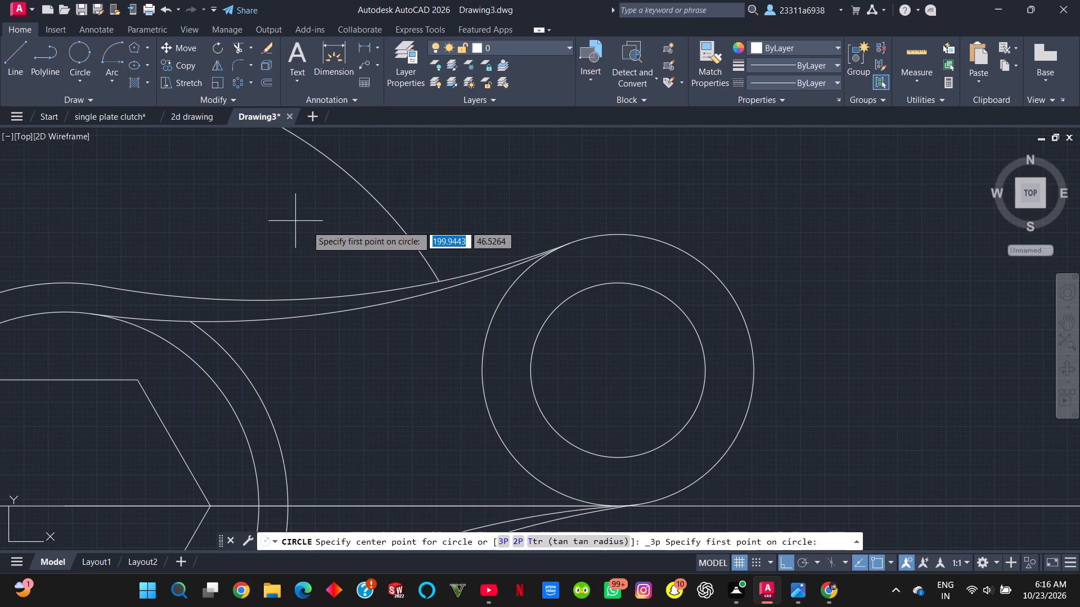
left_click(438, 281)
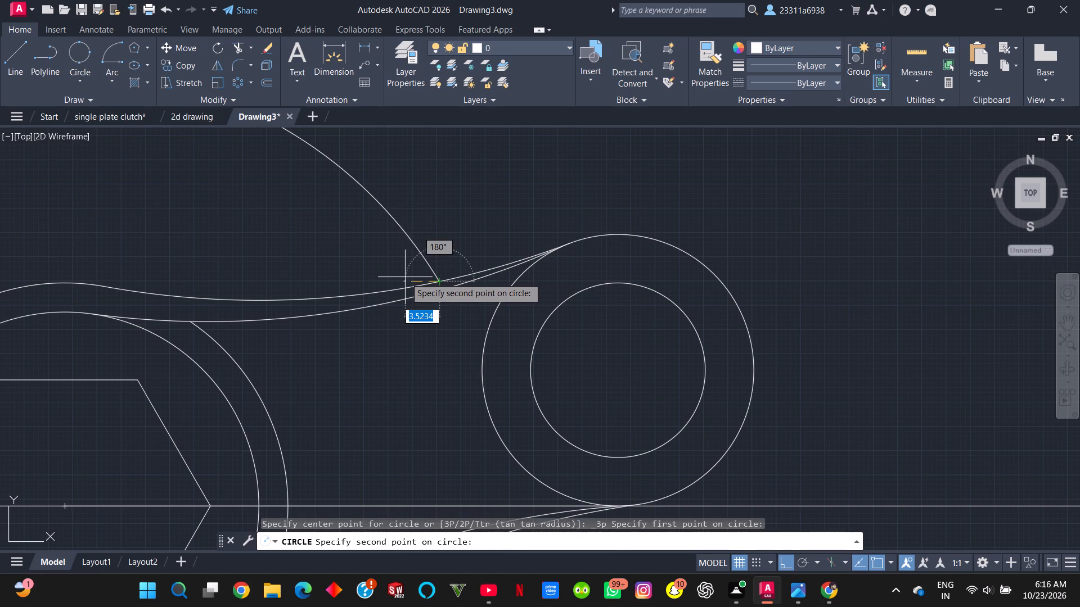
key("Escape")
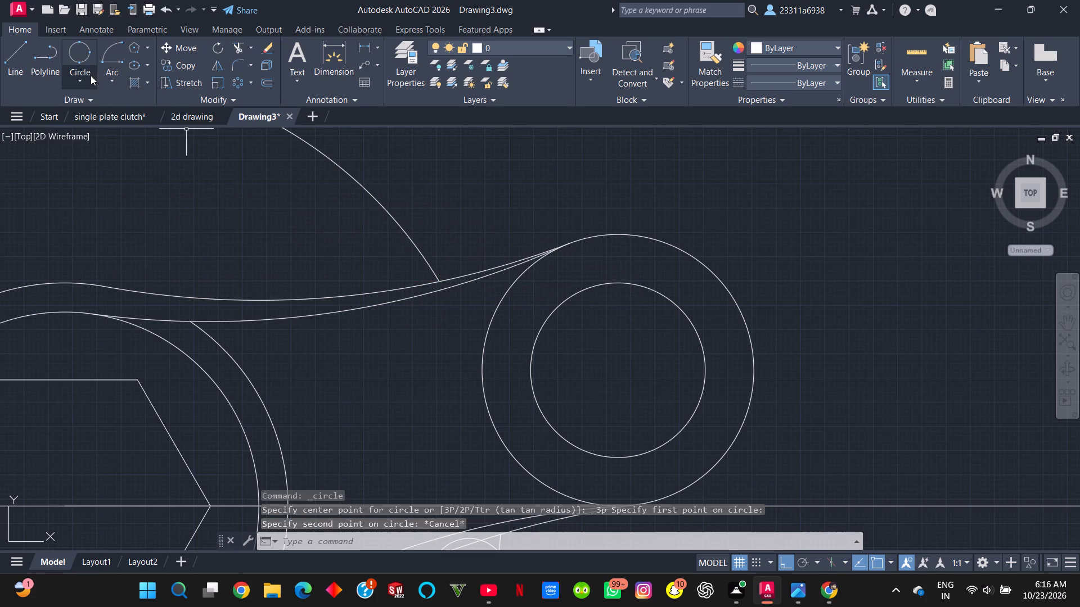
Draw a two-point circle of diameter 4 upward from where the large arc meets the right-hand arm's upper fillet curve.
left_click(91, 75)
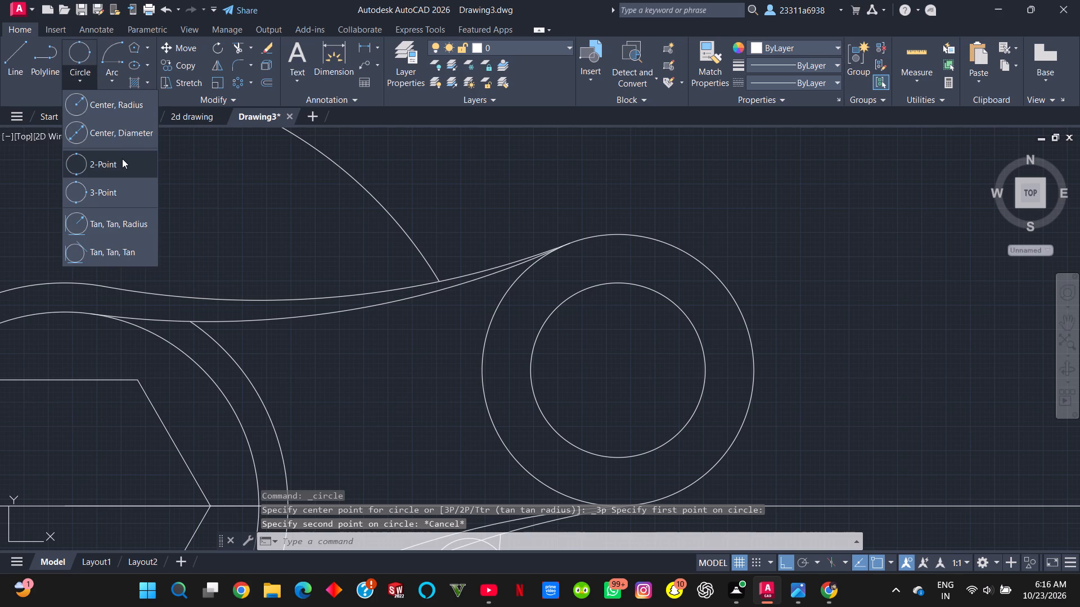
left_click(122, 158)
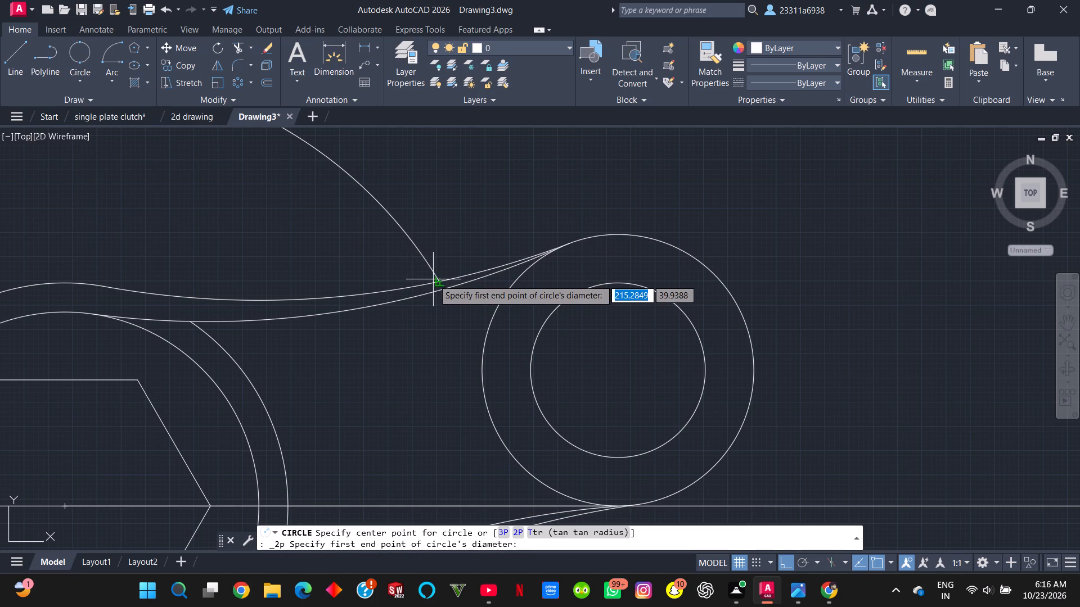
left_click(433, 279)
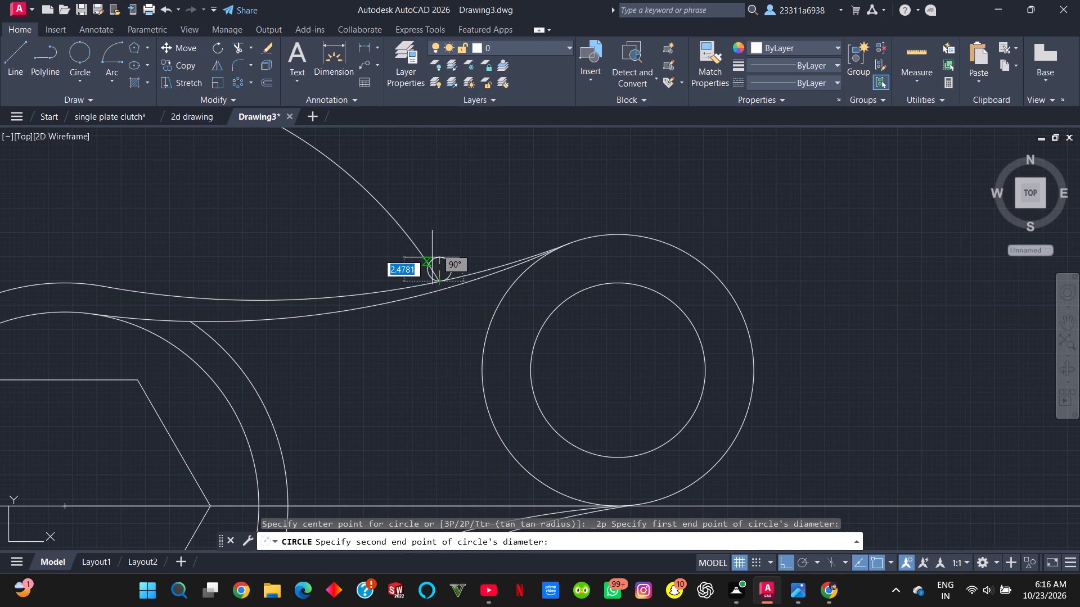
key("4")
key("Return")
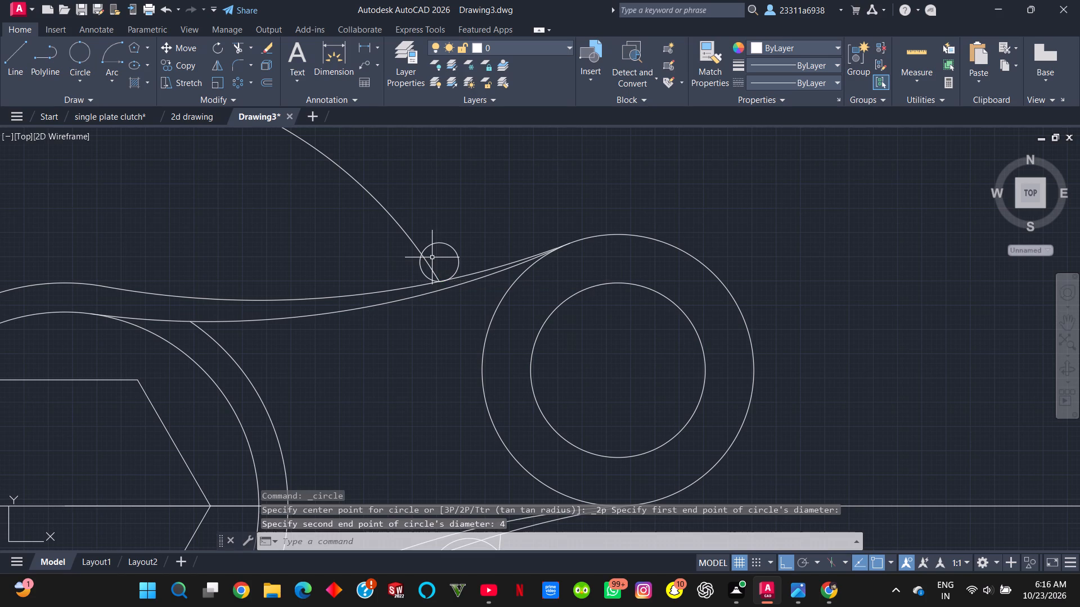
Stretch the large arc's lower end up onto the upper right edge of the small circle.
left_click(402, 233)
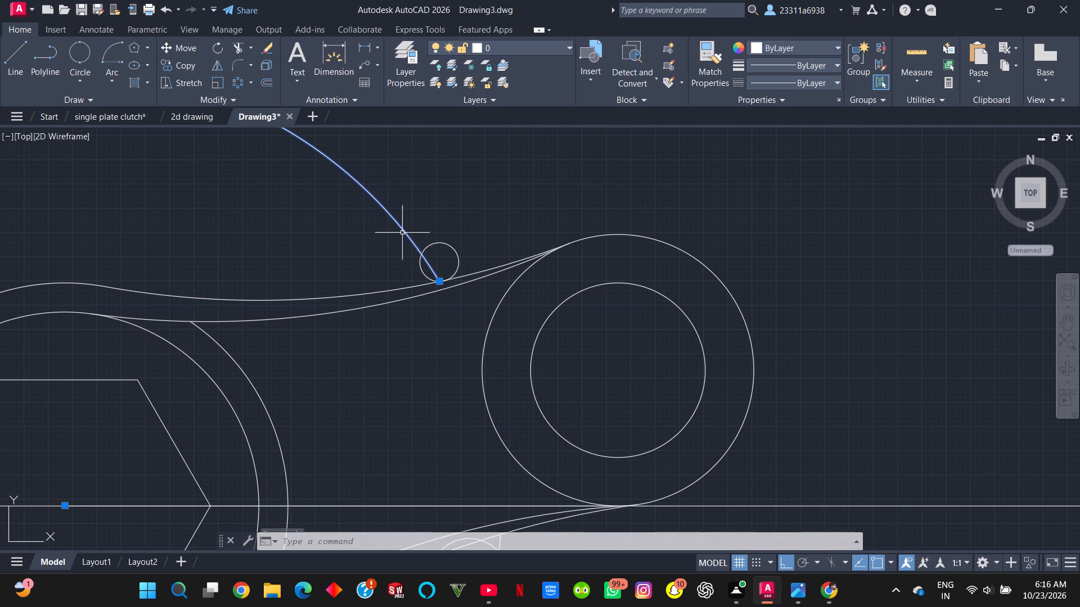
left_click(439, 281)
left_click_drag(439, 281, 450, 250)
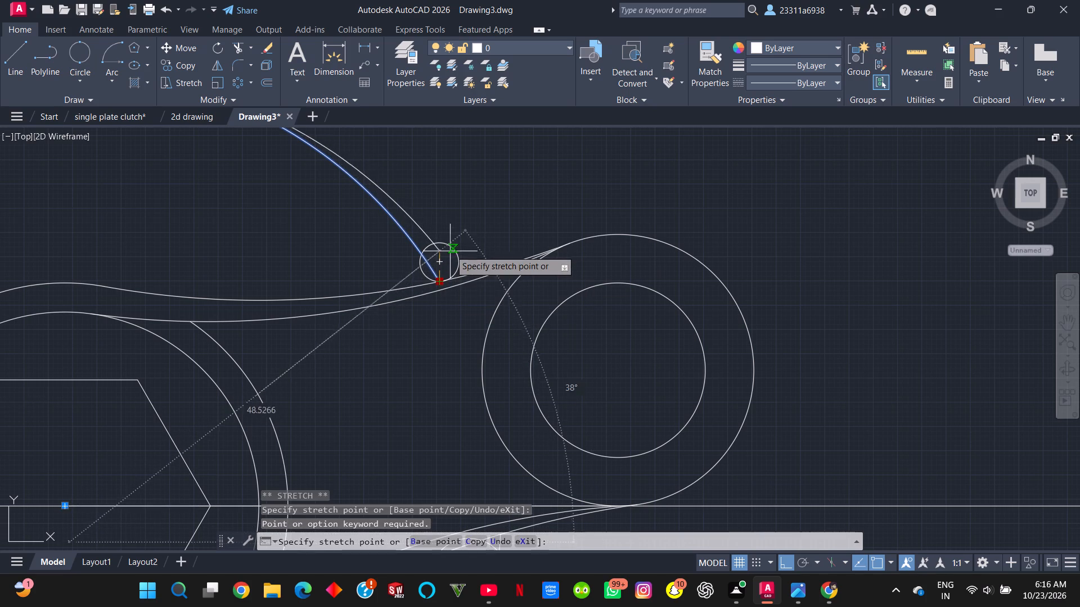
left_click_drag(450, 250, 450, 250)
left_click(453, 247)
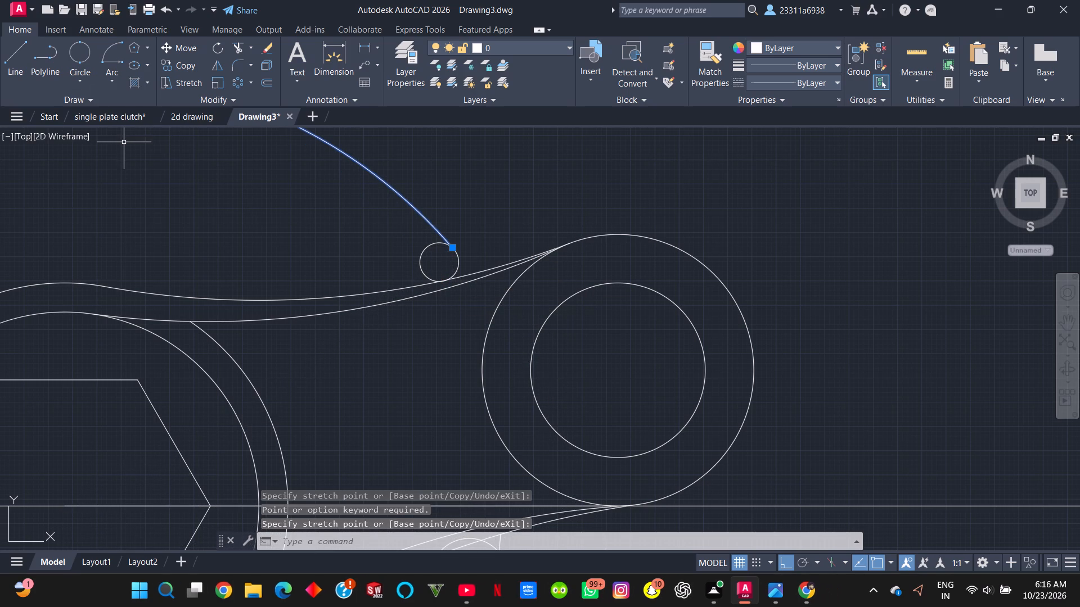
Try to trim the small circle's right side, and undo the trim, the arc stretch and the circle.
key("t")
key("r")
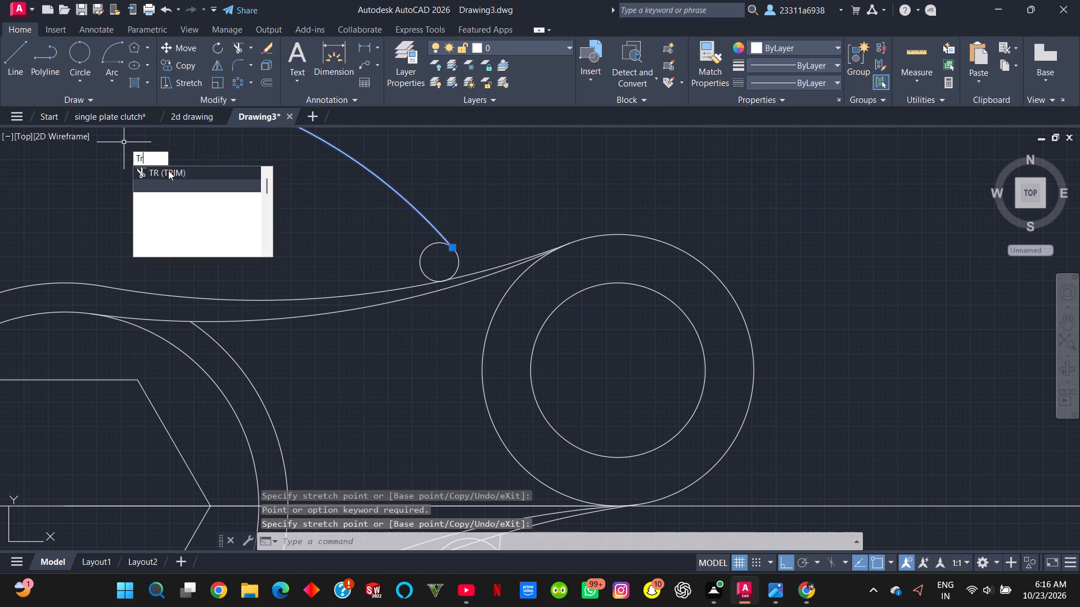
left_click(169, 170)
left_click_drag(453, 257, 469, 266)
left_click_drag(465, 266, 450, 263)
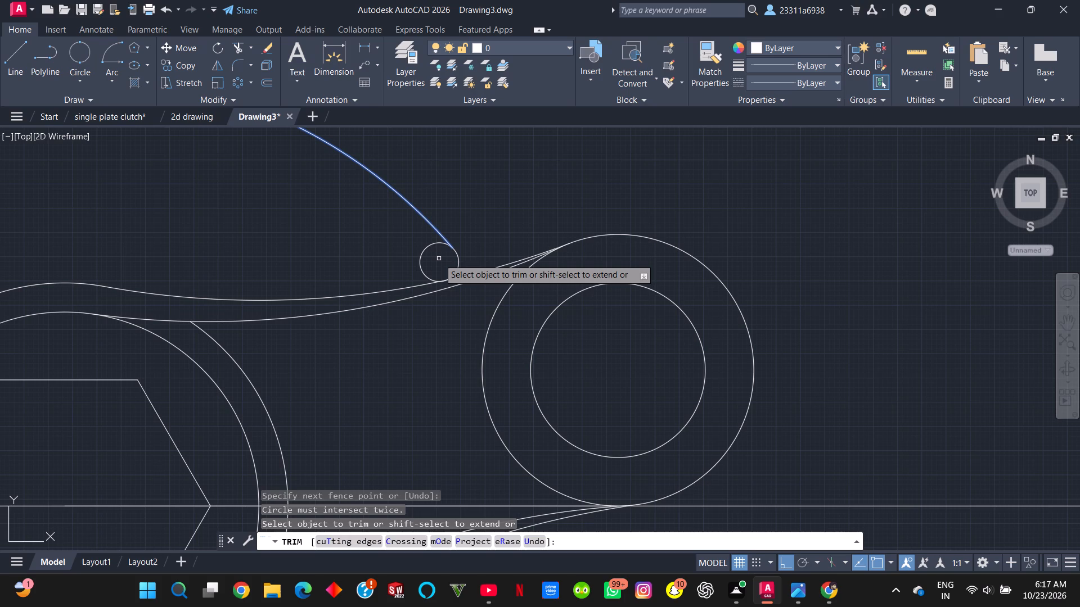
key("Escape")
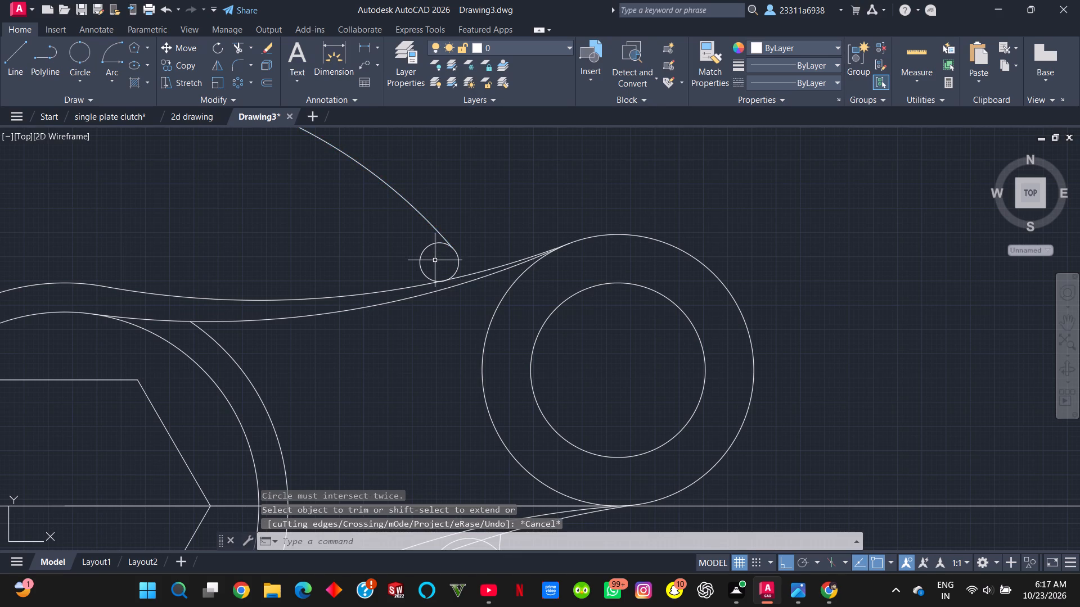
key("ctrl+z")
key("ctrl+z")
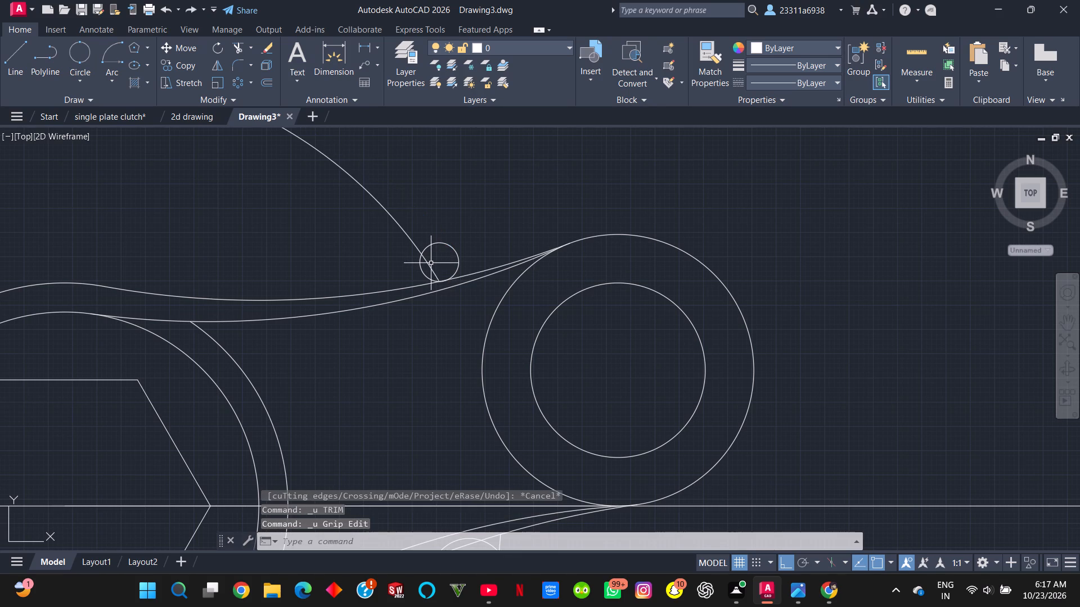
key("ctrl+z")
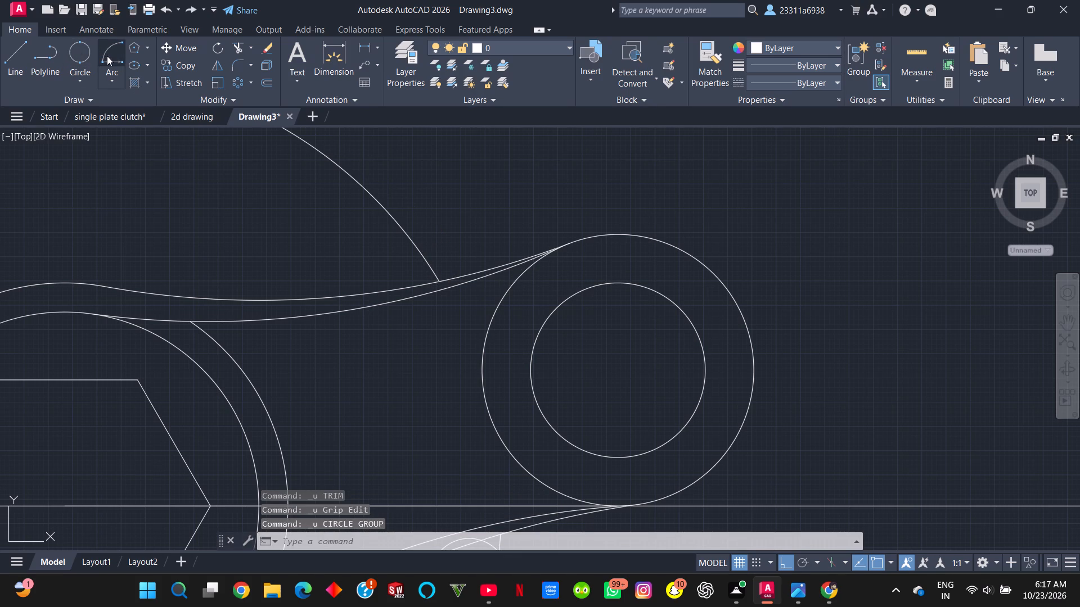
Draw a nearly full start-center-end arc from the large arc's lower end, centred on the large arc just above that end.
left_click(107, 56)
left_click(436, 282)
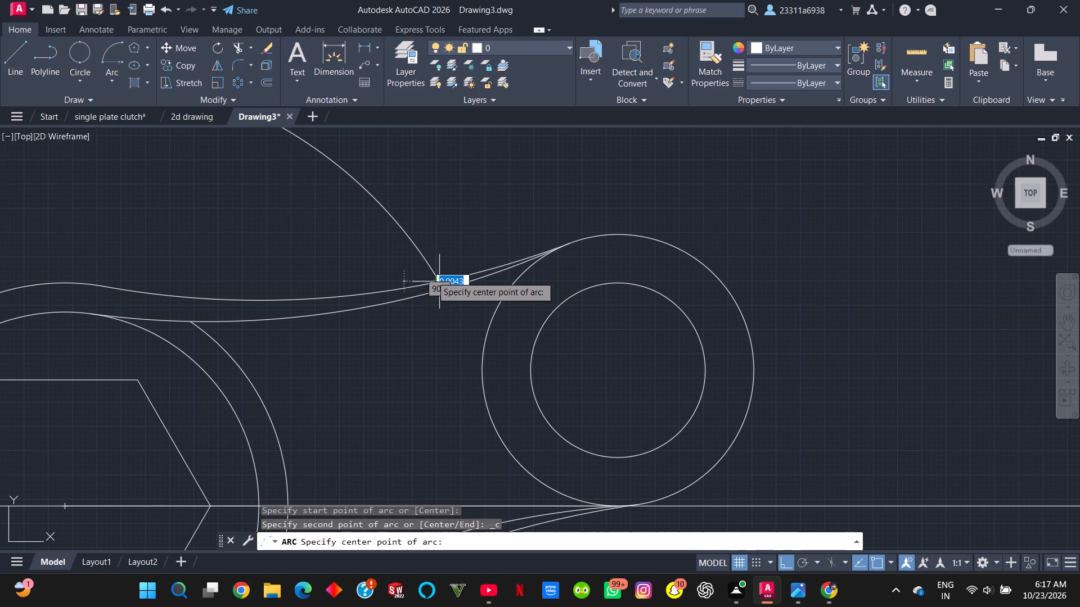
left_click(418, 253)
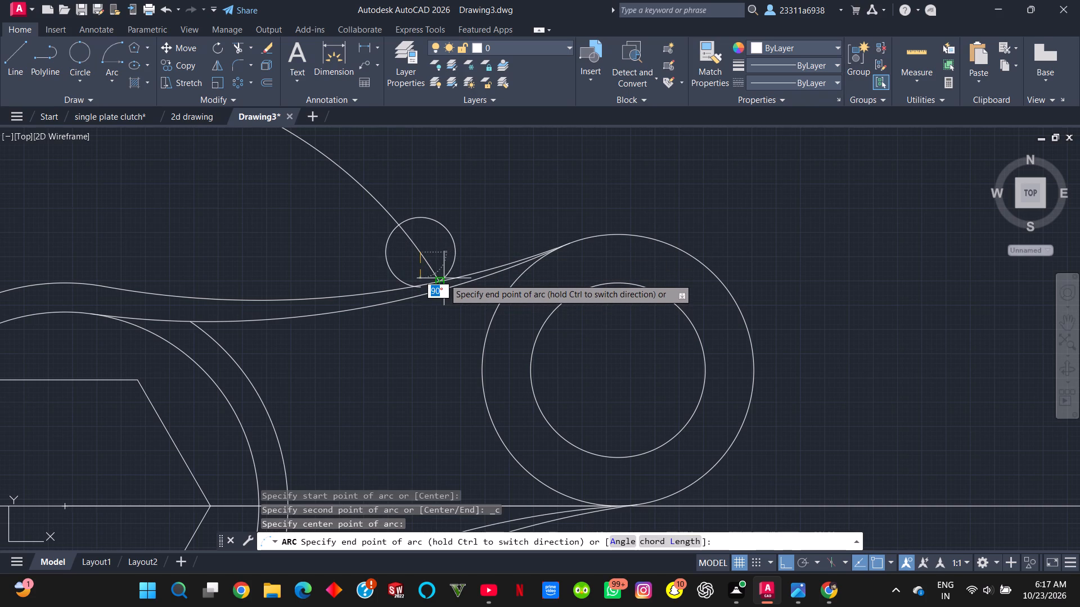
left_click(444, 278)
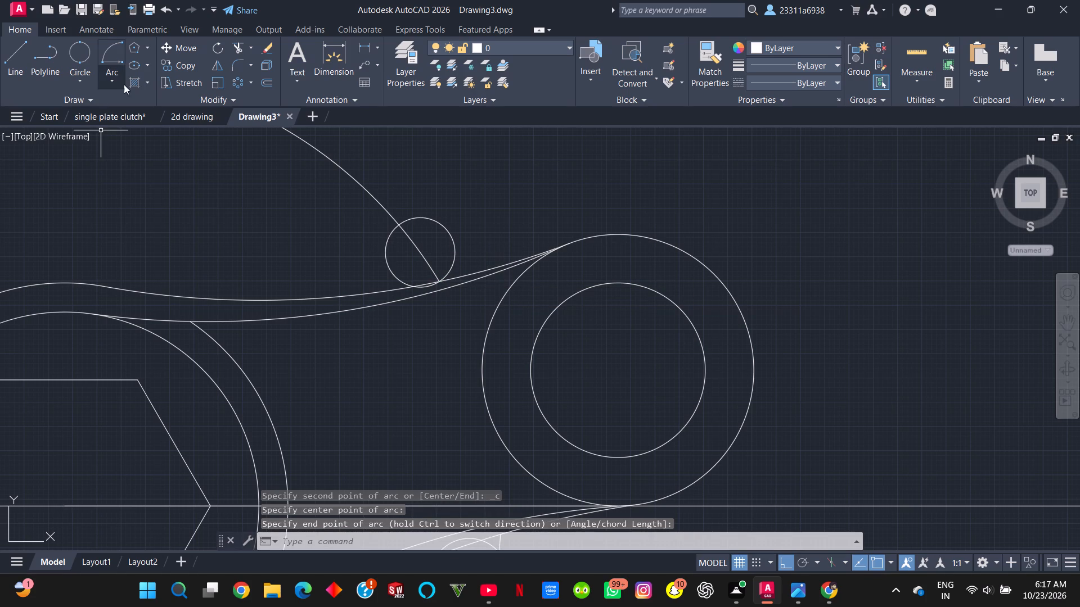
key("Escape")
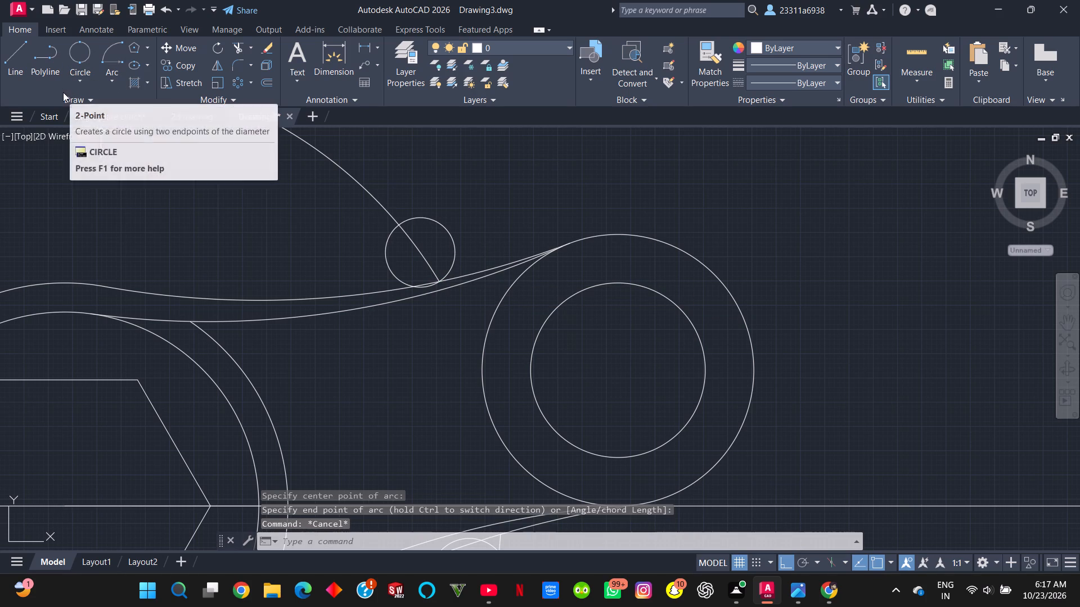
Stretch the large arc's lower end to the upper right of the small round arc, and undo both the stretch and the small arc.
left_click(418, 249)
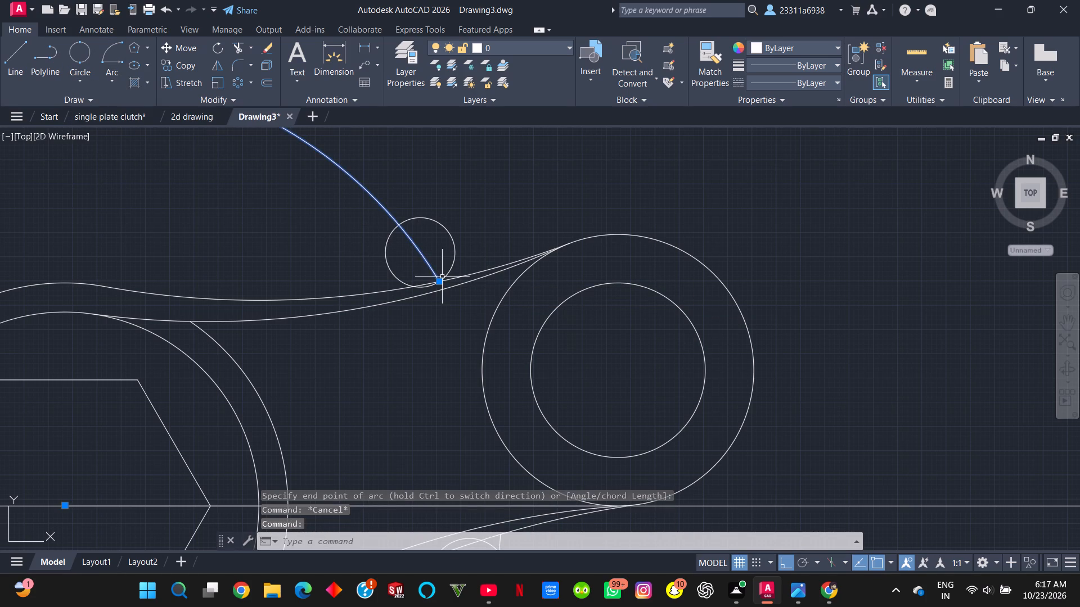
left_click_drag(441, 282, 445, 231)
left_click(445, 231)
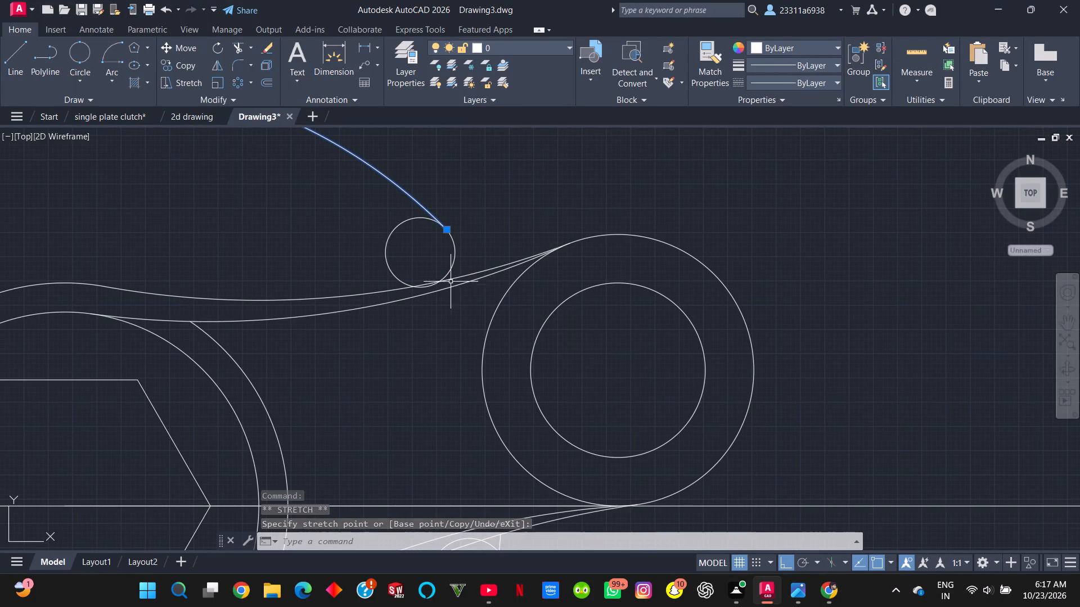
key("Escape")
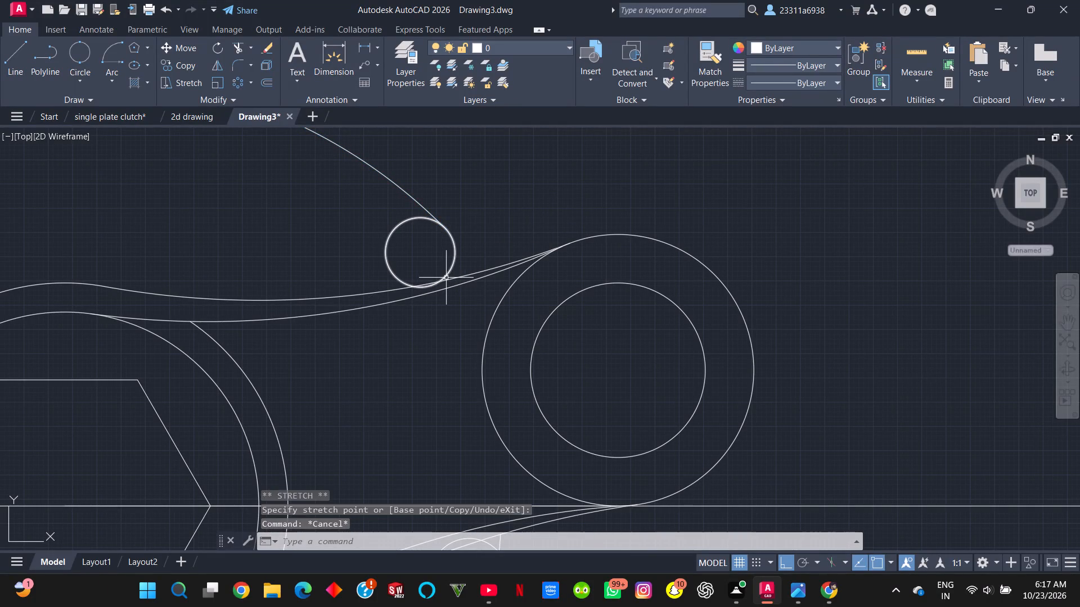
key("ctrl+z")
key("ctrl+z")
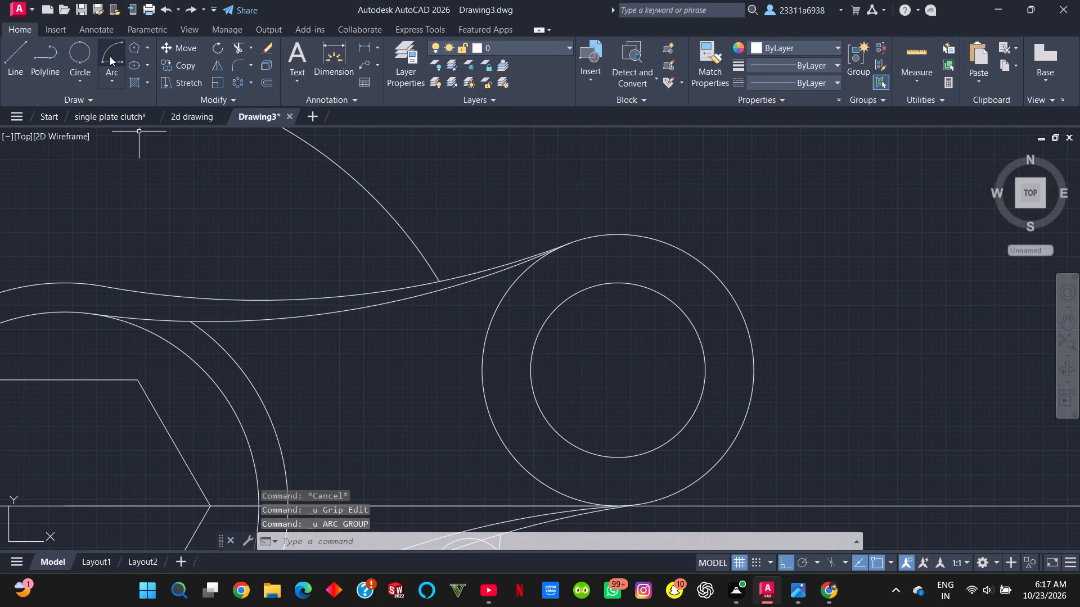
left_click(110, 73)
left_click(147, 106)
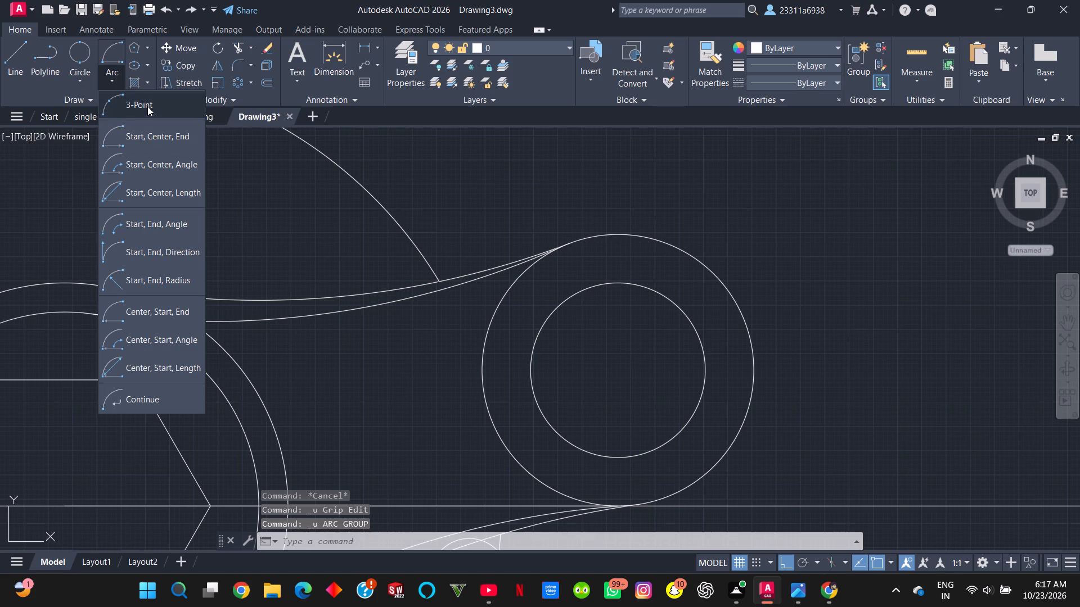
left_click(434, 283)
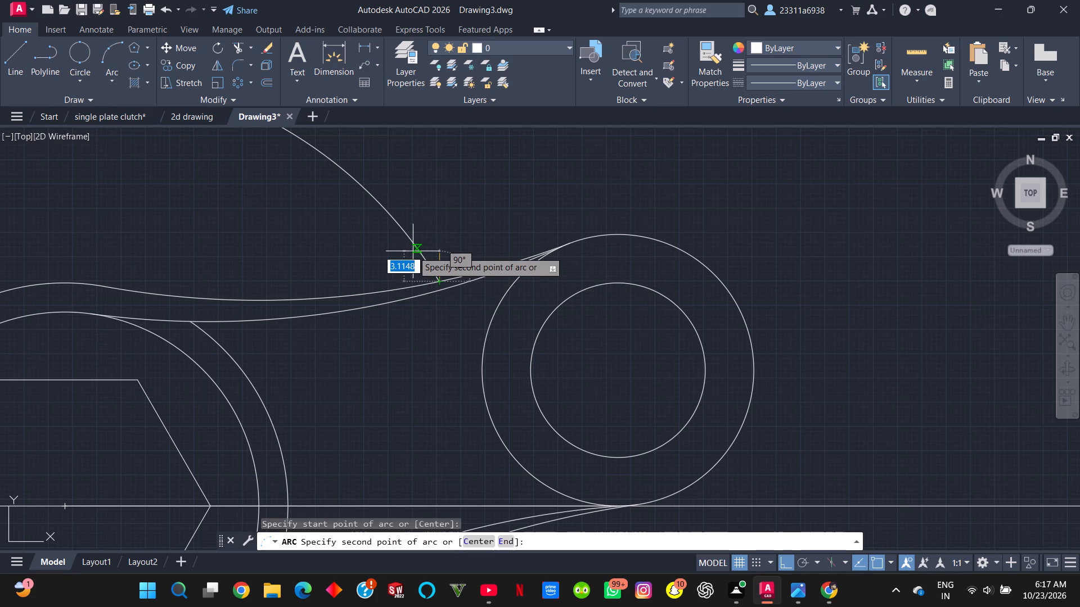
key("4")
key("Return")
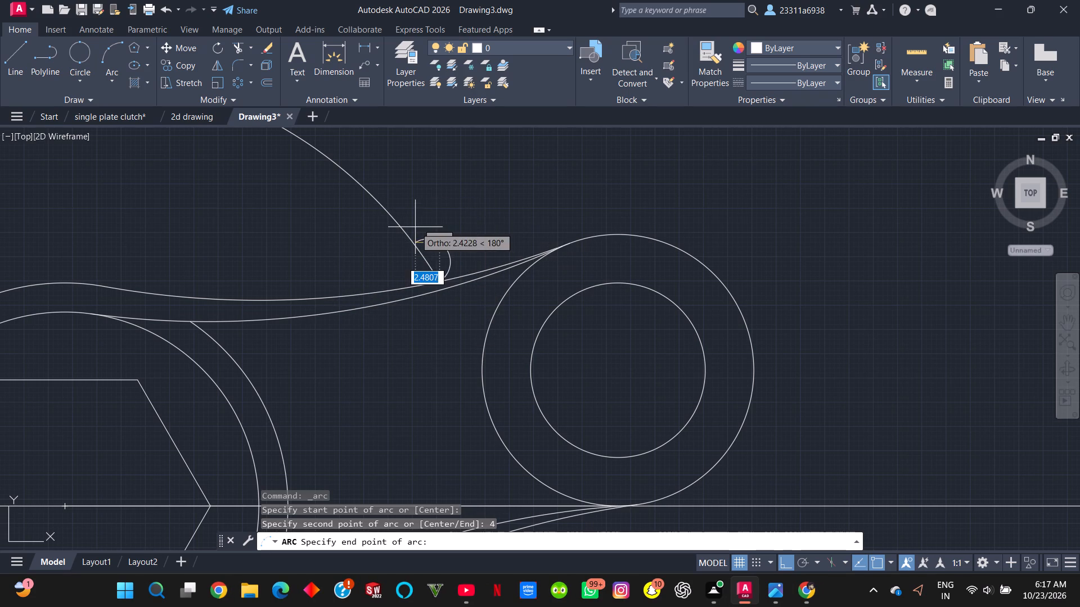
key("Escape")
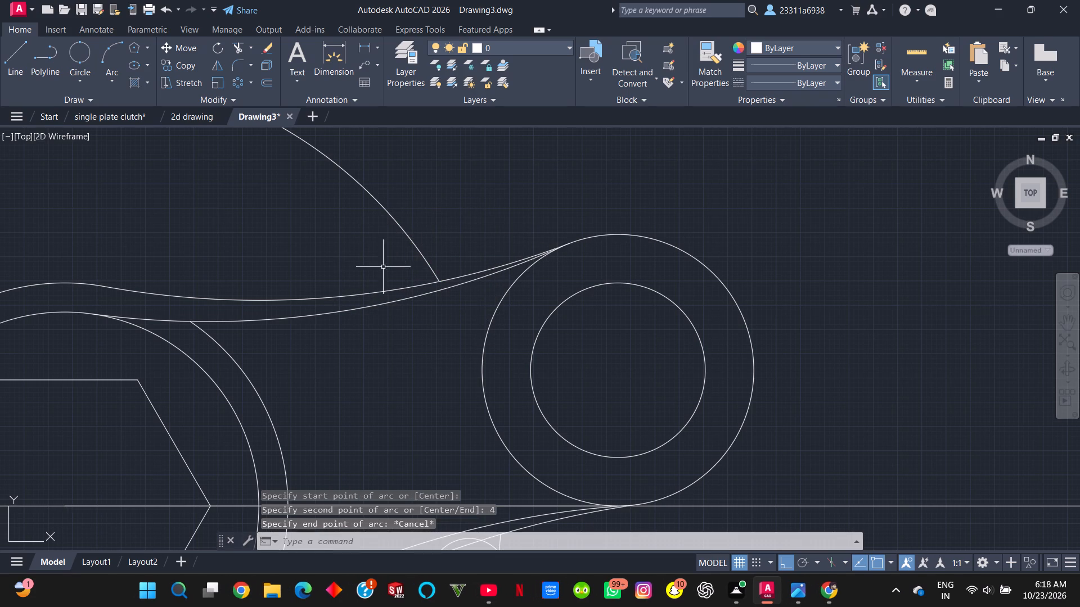
Draw a two-point circle of diameter 4 upward from the large arc's lower end on the arm's upper fillet curve.
left_click(79, 81)
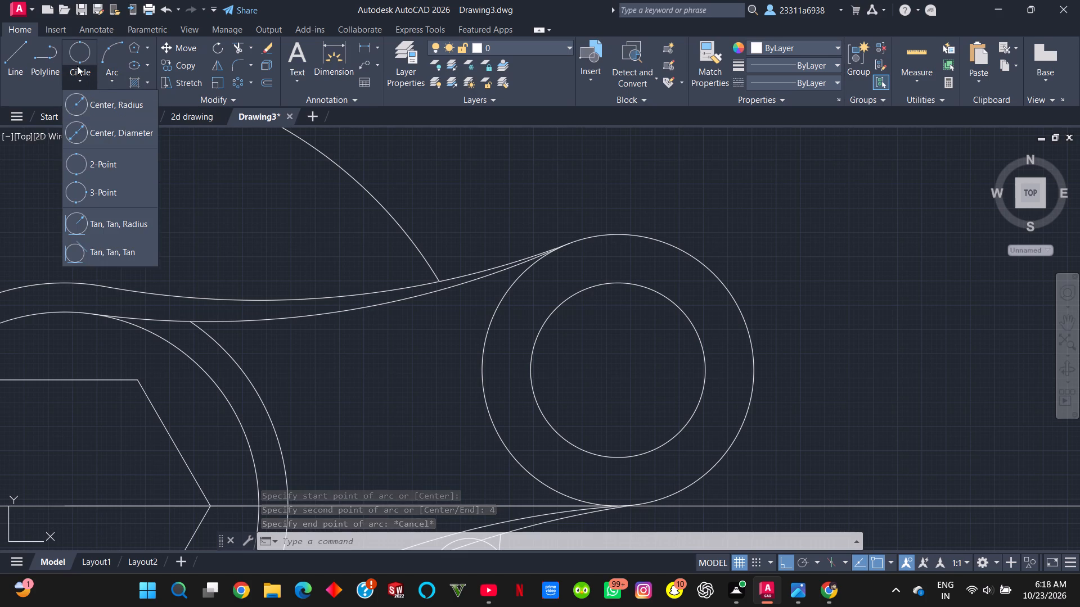
left_click(77, 61)
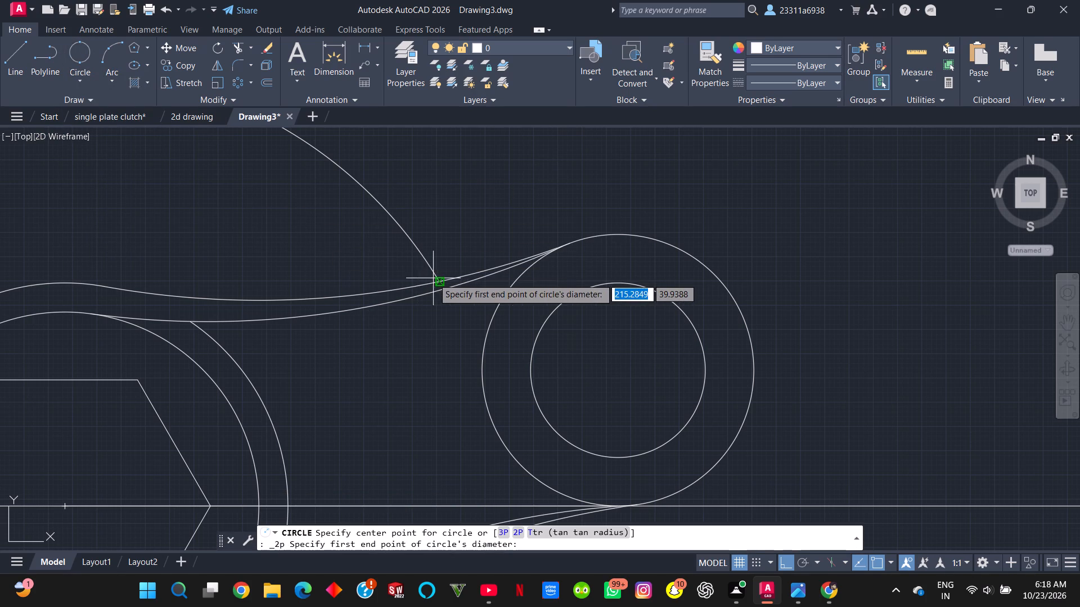
left_click(435, 280)
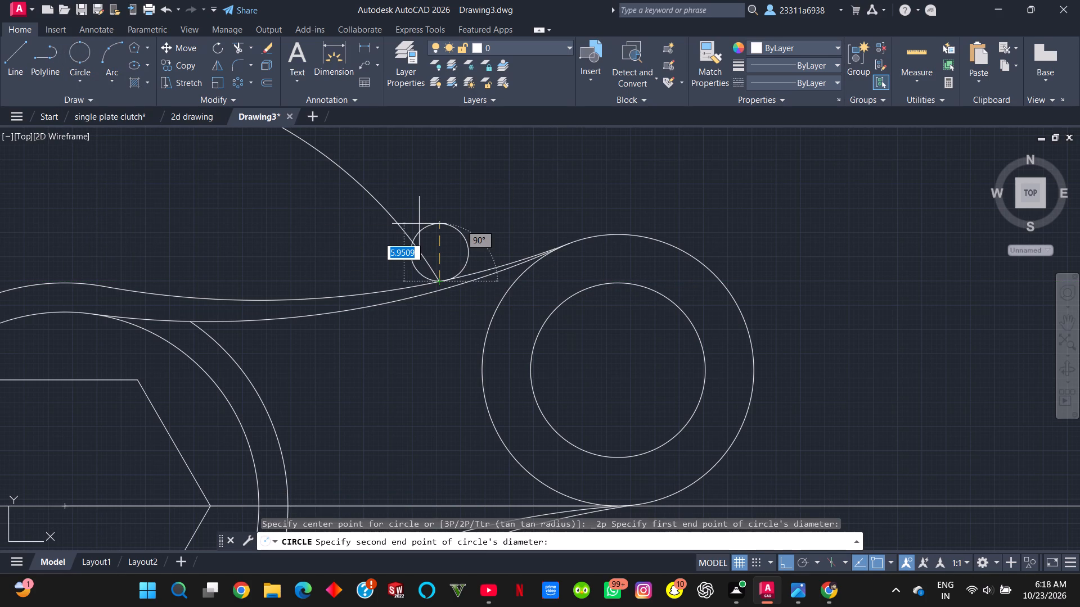
key("4")
key("Return")
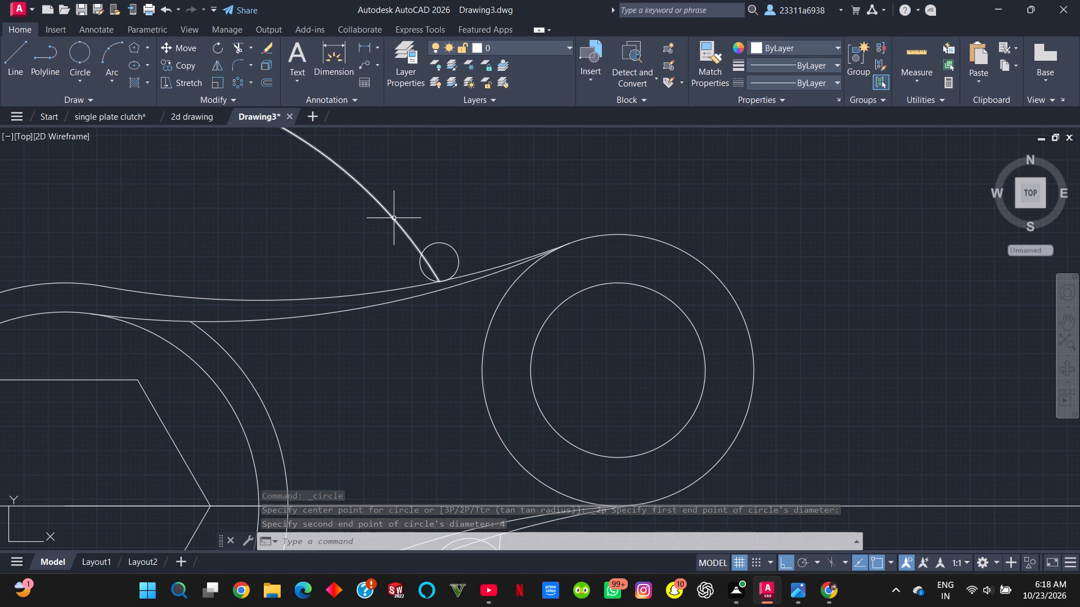
Stretch the large arc's lower end up onto the right edge of the diameter 4 circle.
left_click(394, 218)
left_click_drag(438, 283, 446, 275)
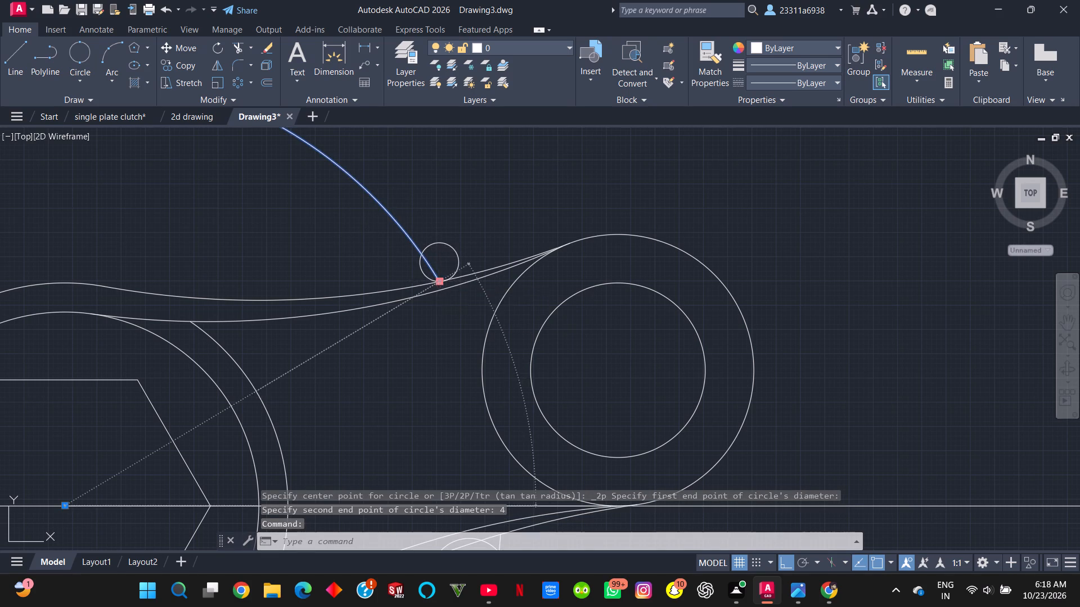
left_click_drag(446, 275, 454, 252)
left_click(454, 252)
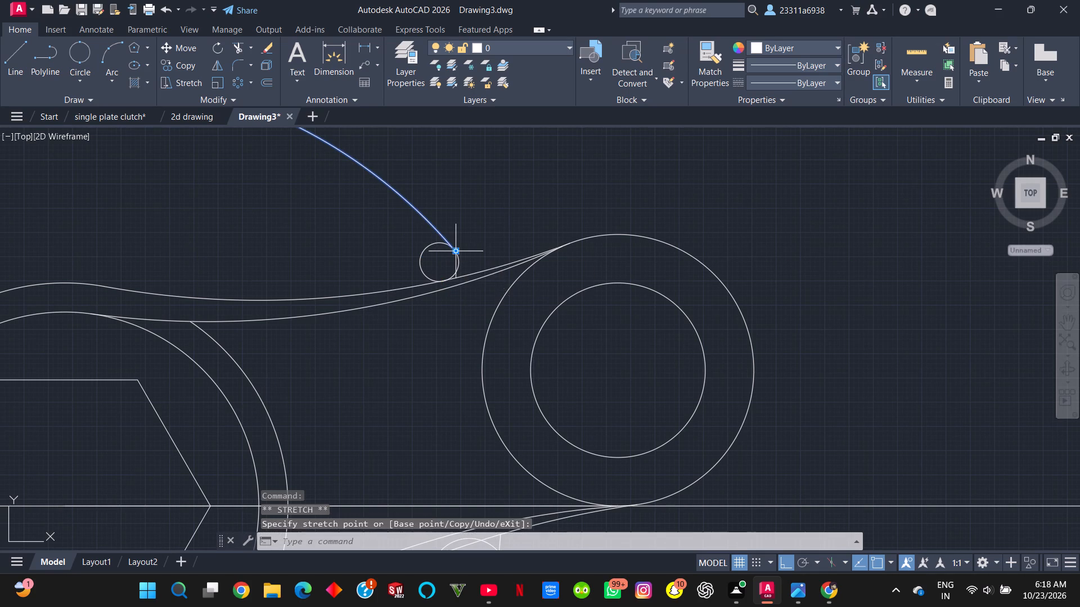
left_click(505, 231)
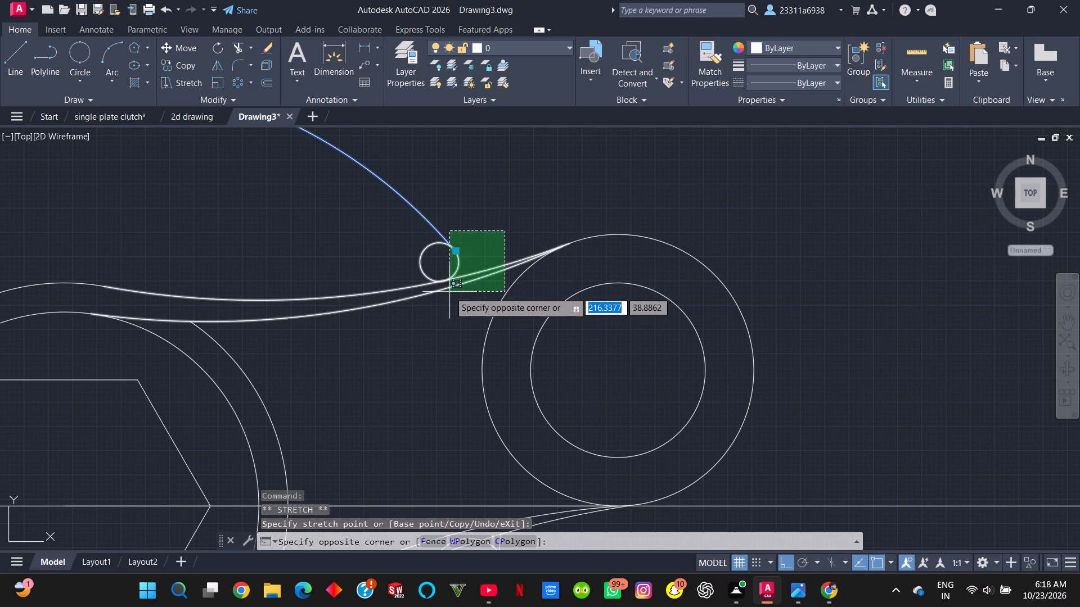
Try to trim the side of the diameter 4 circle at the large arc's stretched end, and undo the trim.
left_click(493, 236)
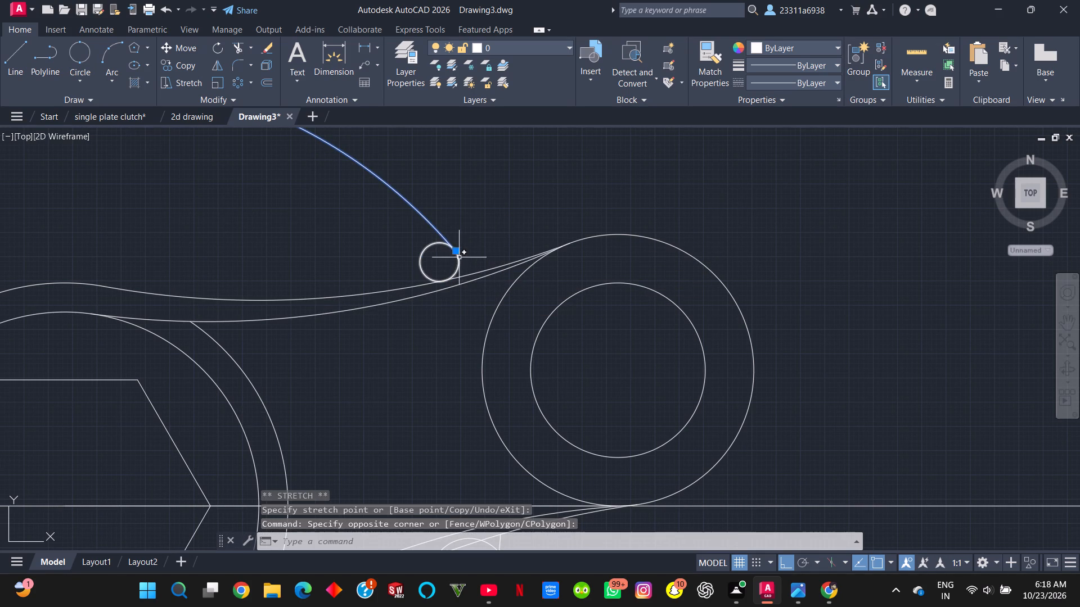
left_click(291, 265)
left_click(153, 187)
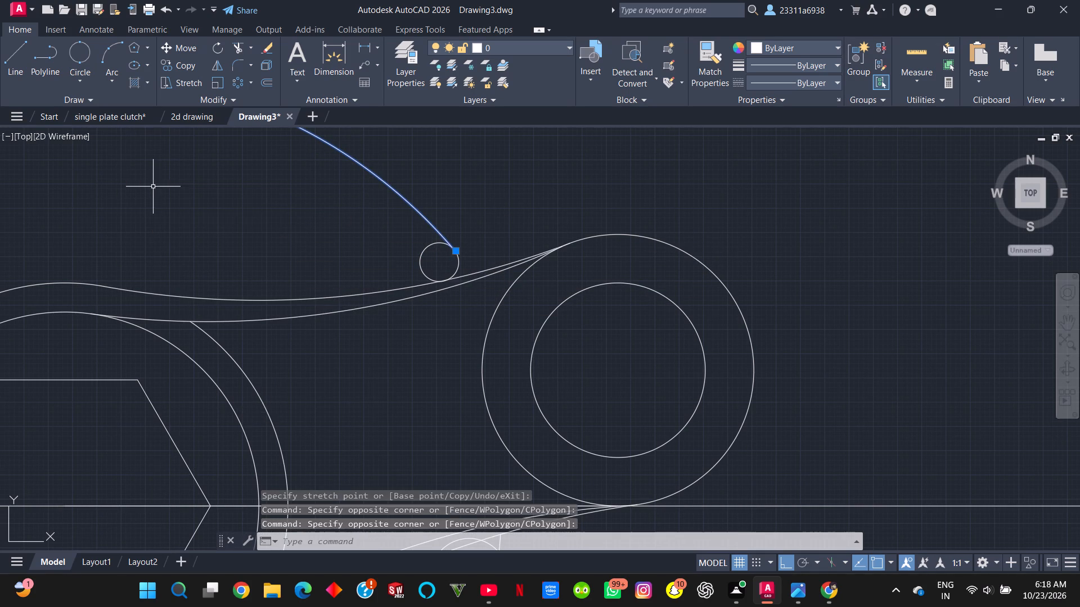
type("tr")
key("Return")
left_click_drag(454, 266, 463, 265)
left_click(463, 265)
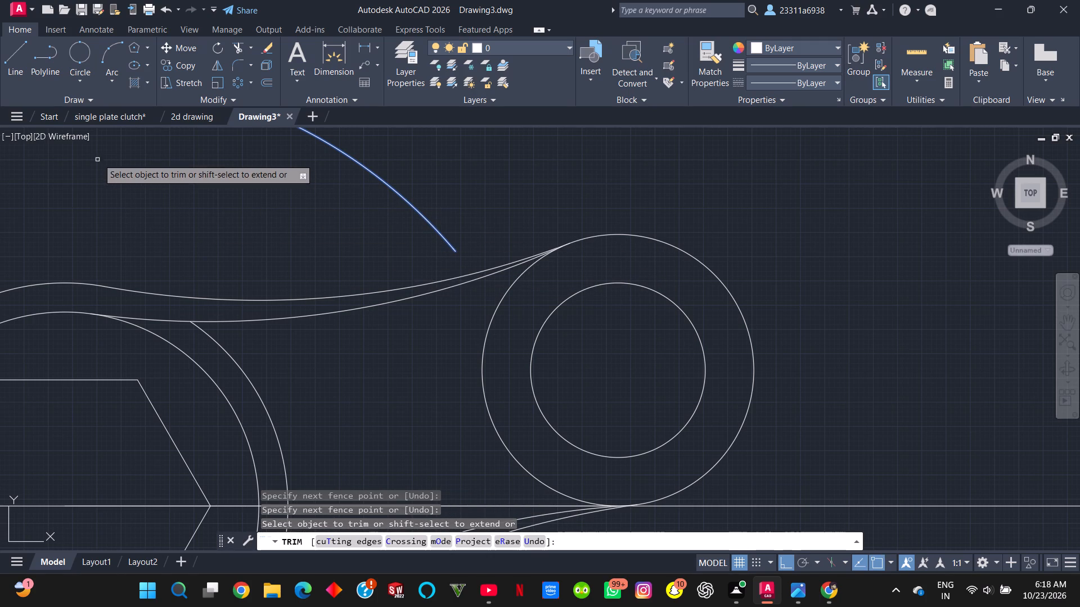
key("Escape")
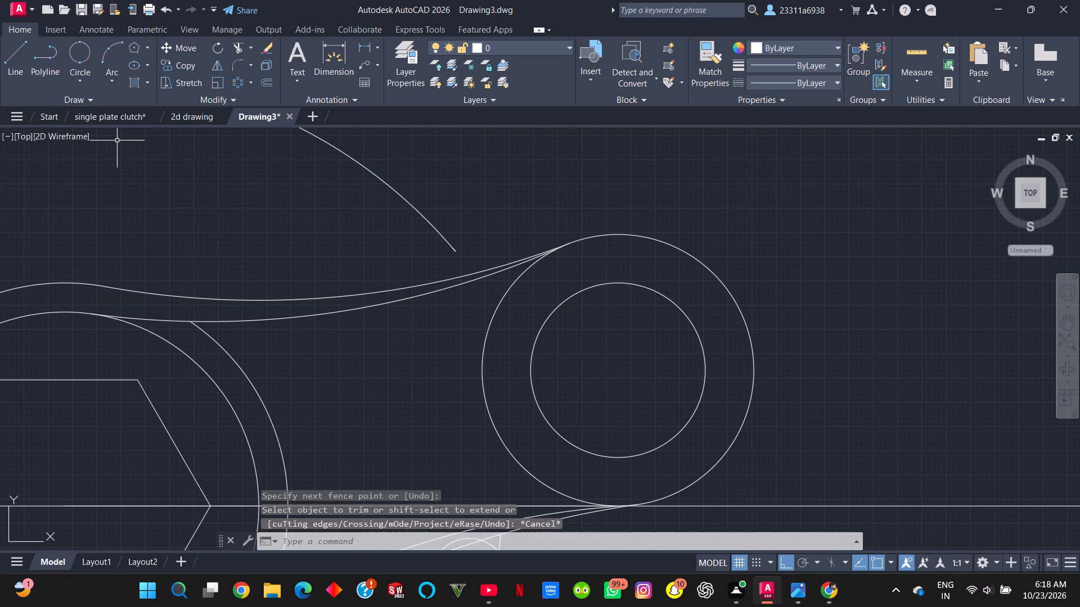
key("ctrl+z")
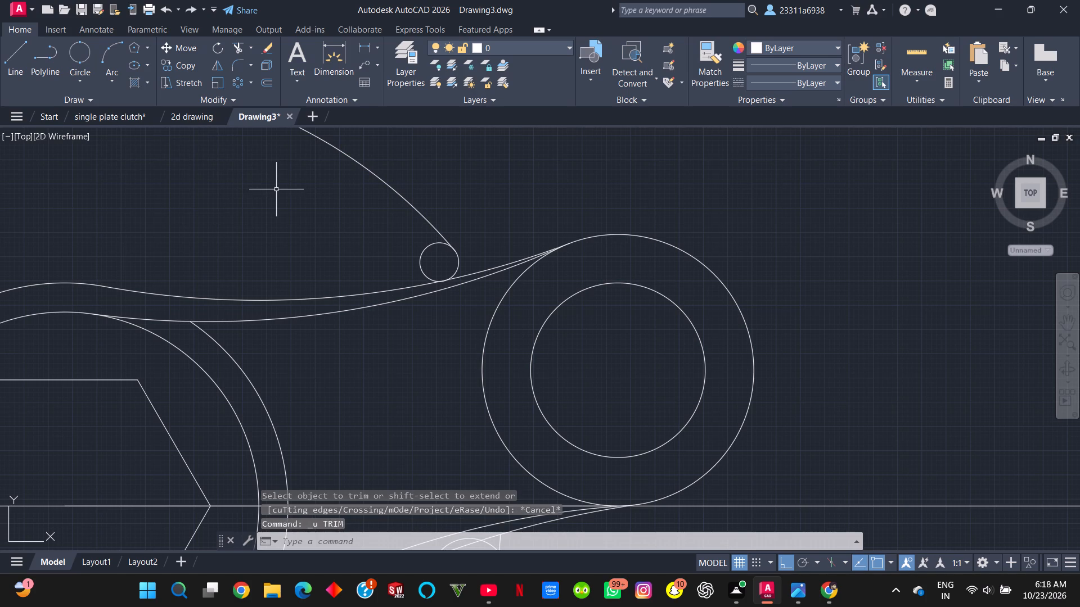
Erase the small circle where the large arc meets the arm's lower fillet curve.
scroll(337, 186, "down", 2)
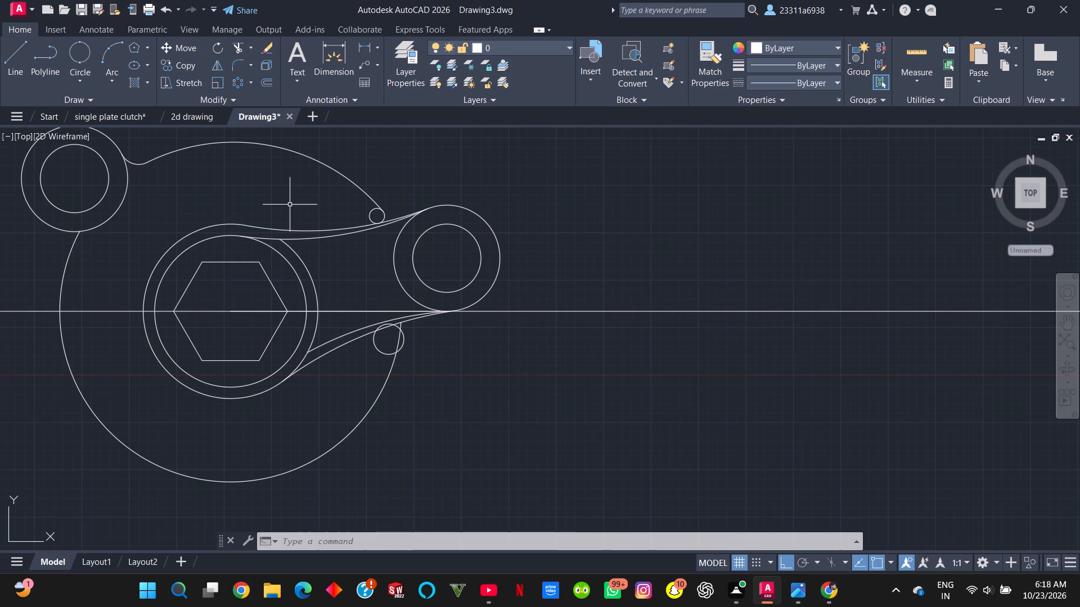
left_click_drag(418, 341, 404, 340)
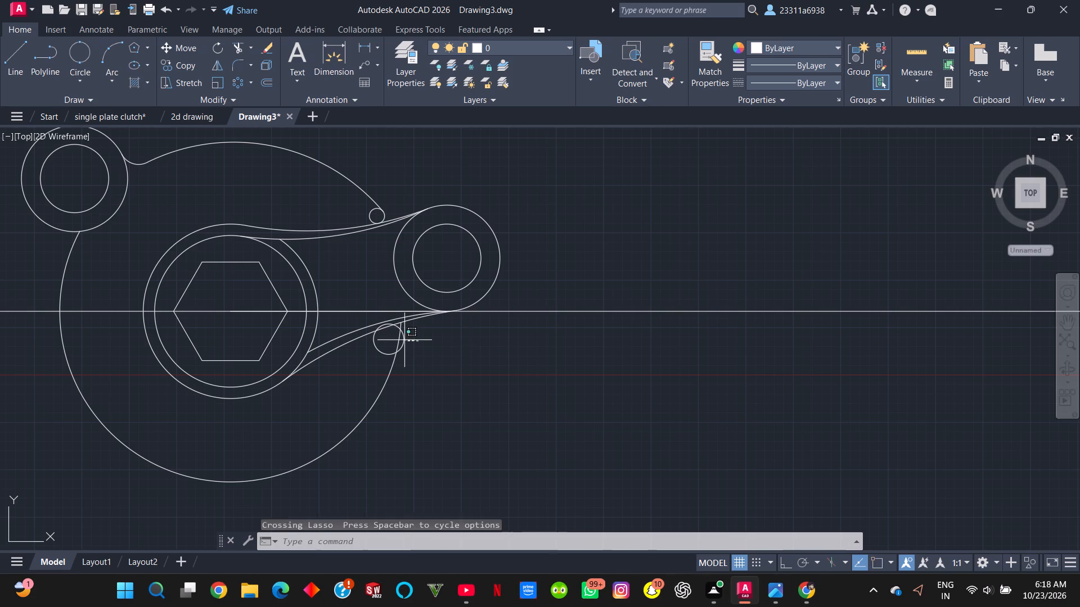
left_click_drag(404, 340, 400, 340)
key("Delete")
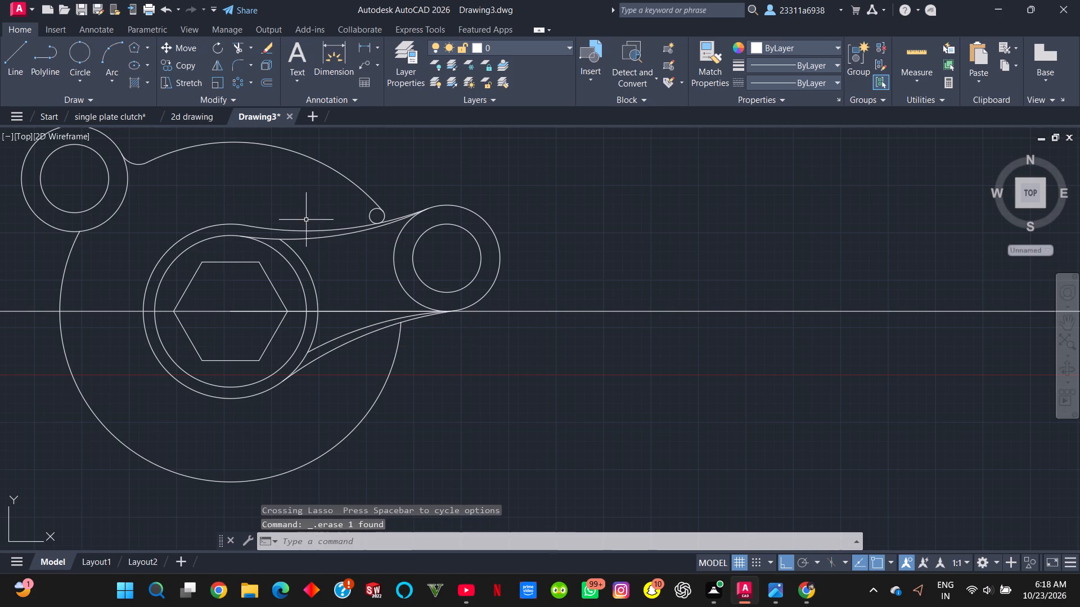
Erase the two overlapping horizontal construction lines running from the hexagon's centre area past the right-hand arm.
middle_click_drag(202, 187, 339, 198)
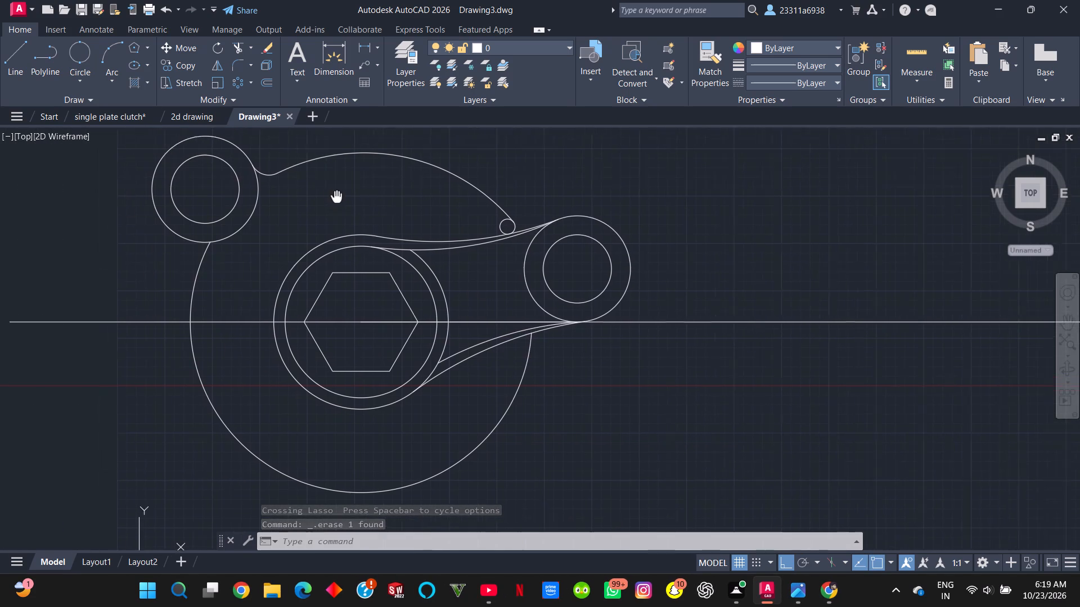
middle_click_drag(339, 198, 381, 206)
left_click_drag(534, 320, 523, 344)
key("Delete")
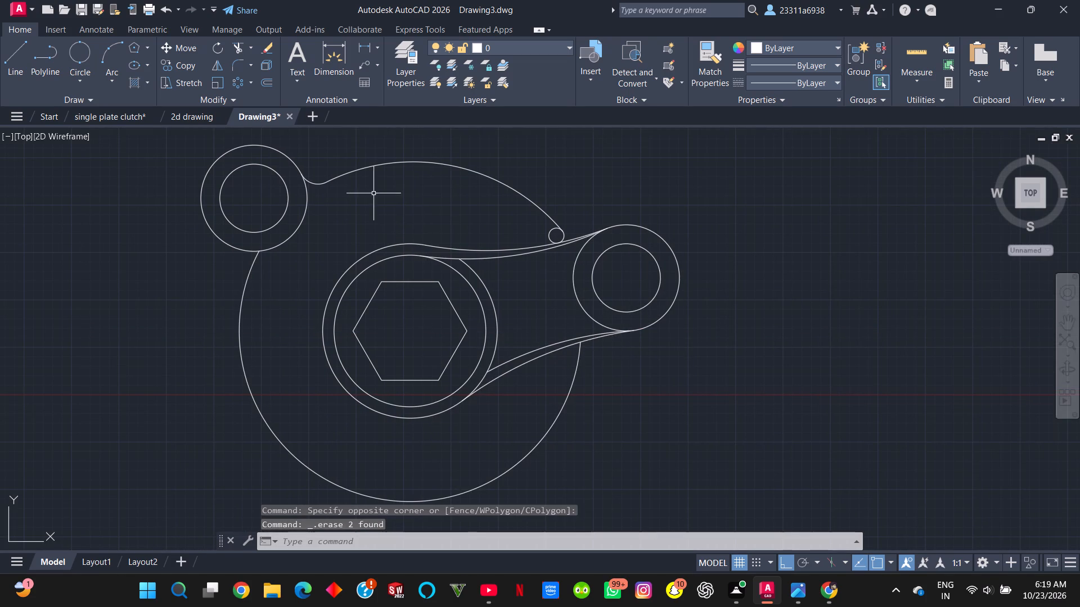
Draw a two-point circle of diameter 4 downward from the large arc's end on the arm's lower fillet curve.
scroll(557, 220, "up", 3)
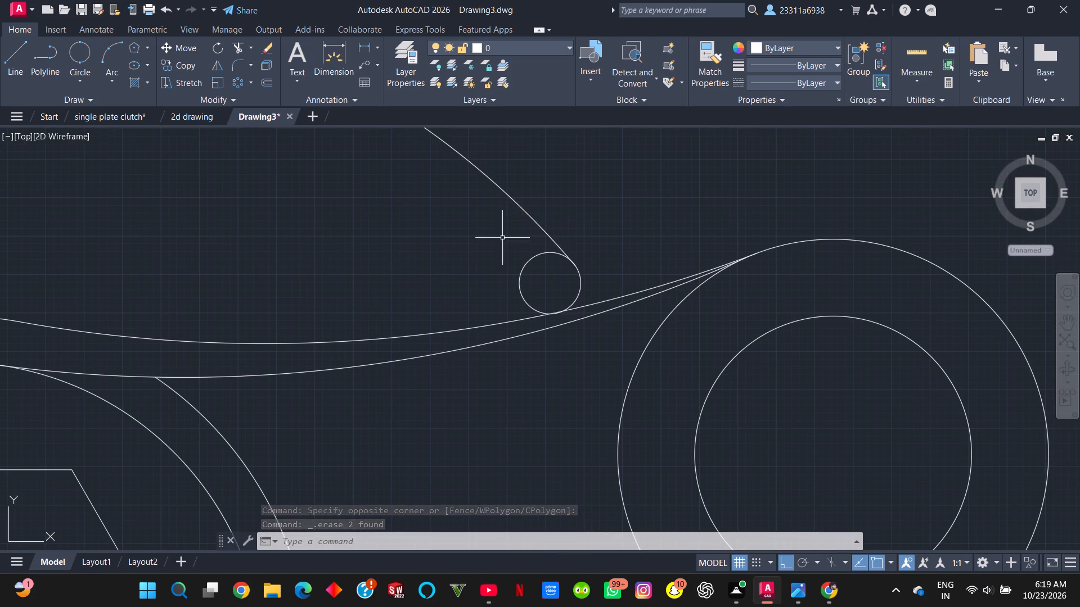
scroll(475, 244, "down", 3)
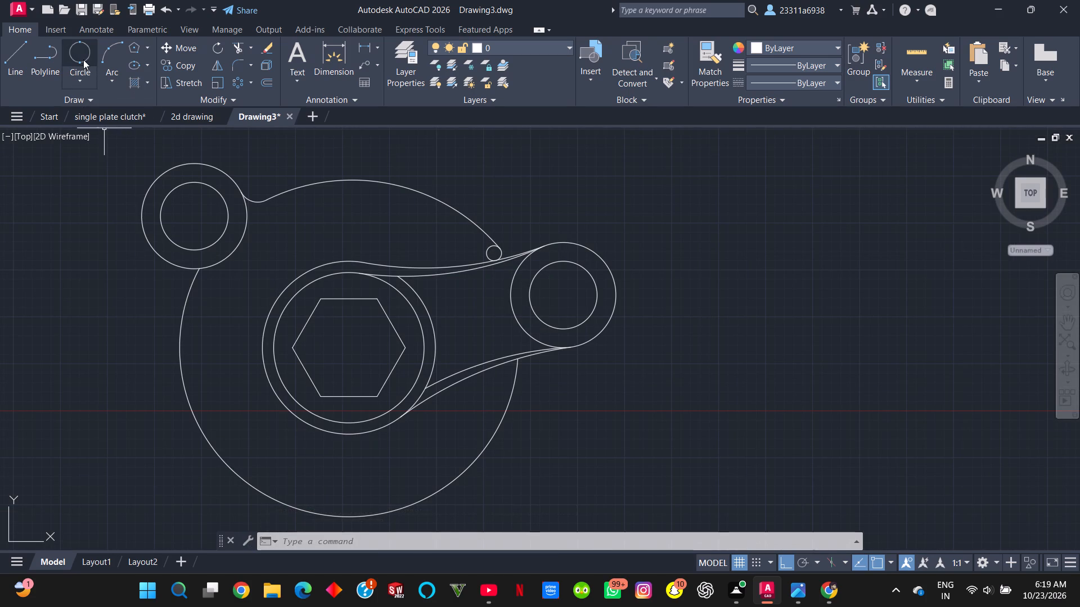
left_click(83, 60)
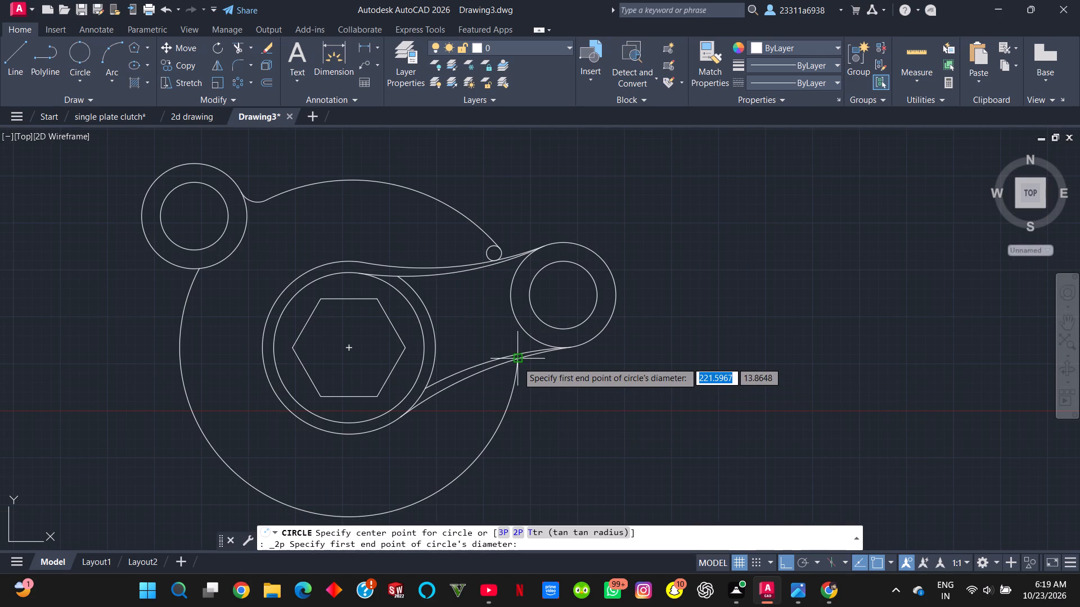
left_click(517, 362)
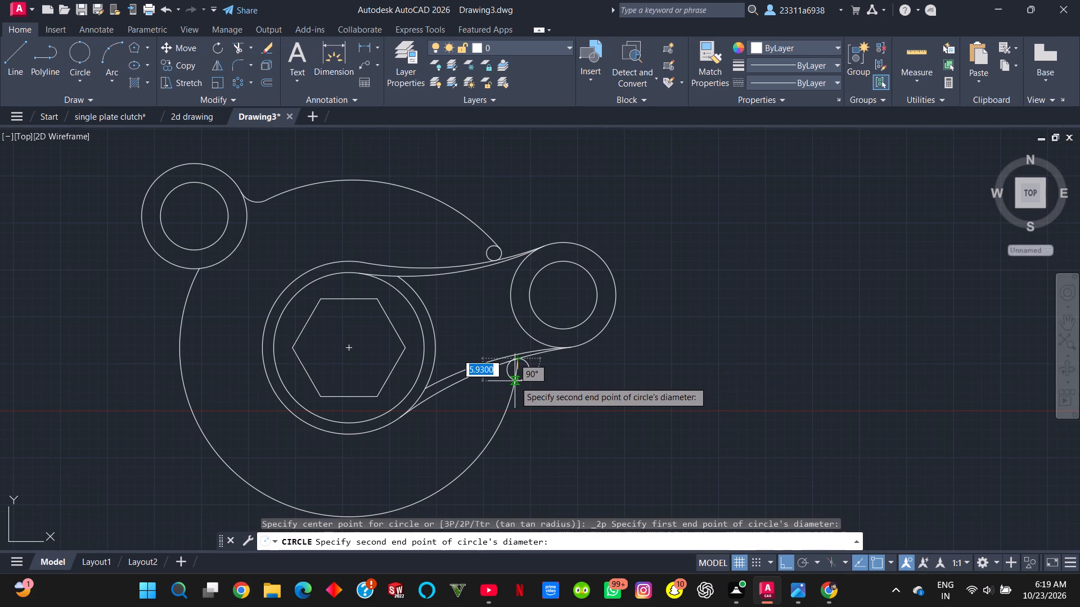
key("4")
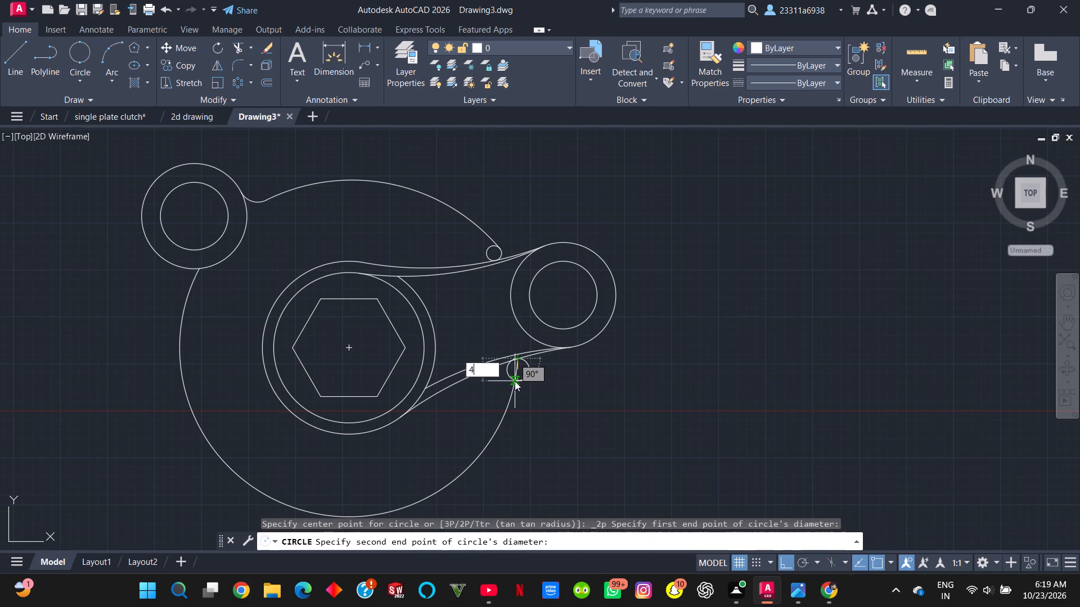
key("Return")
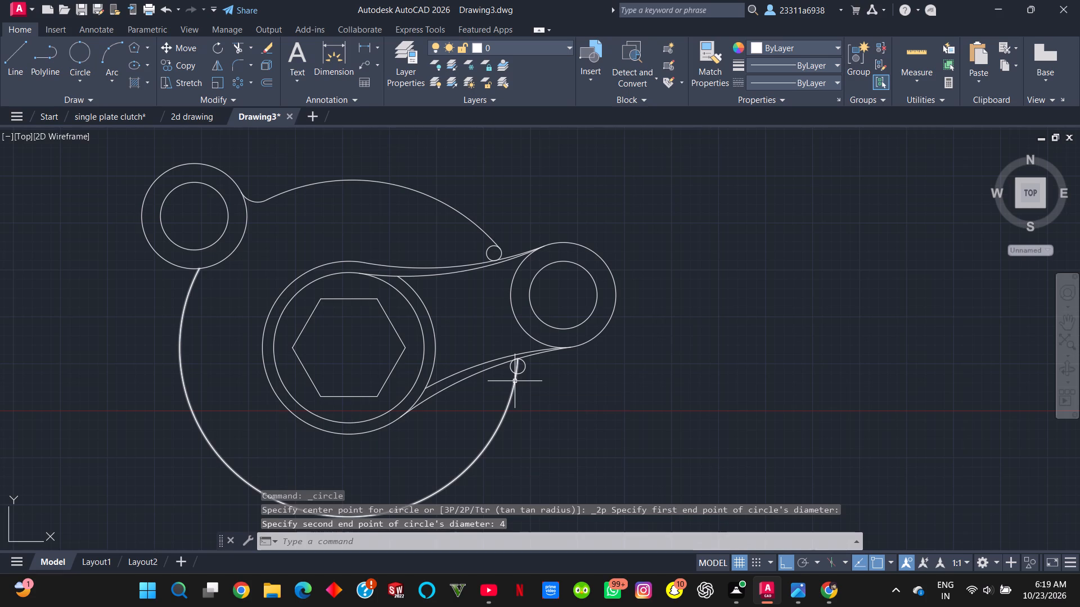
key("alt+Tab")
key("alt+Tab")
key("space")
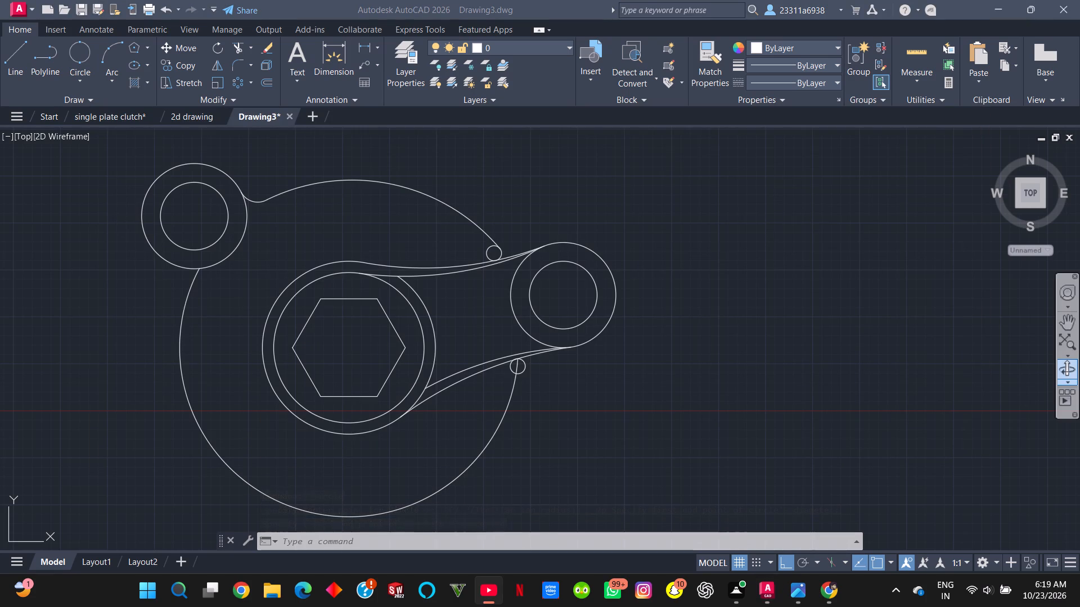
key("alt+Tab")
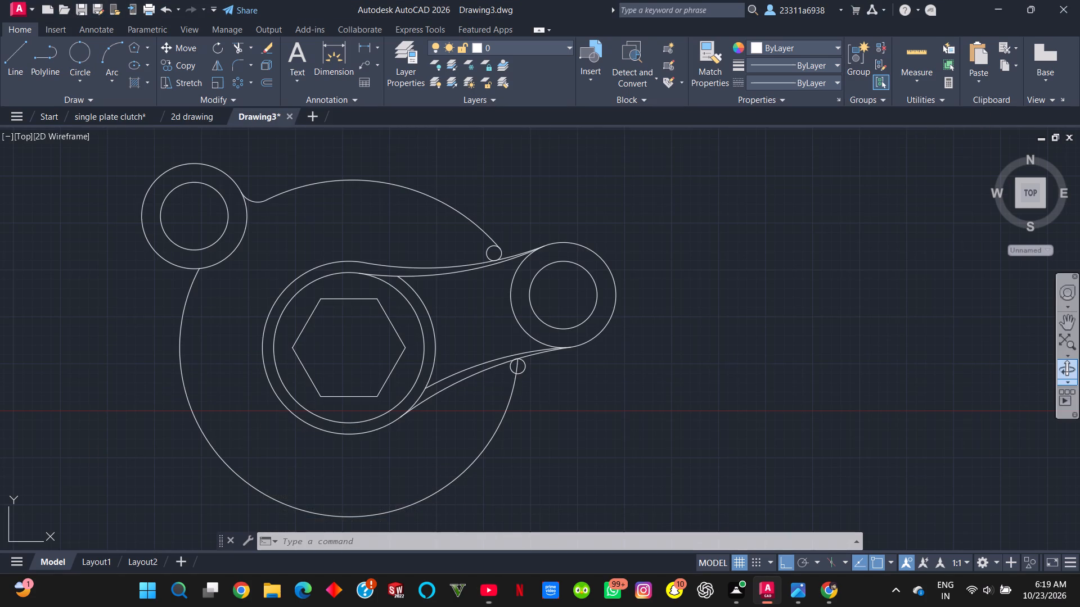
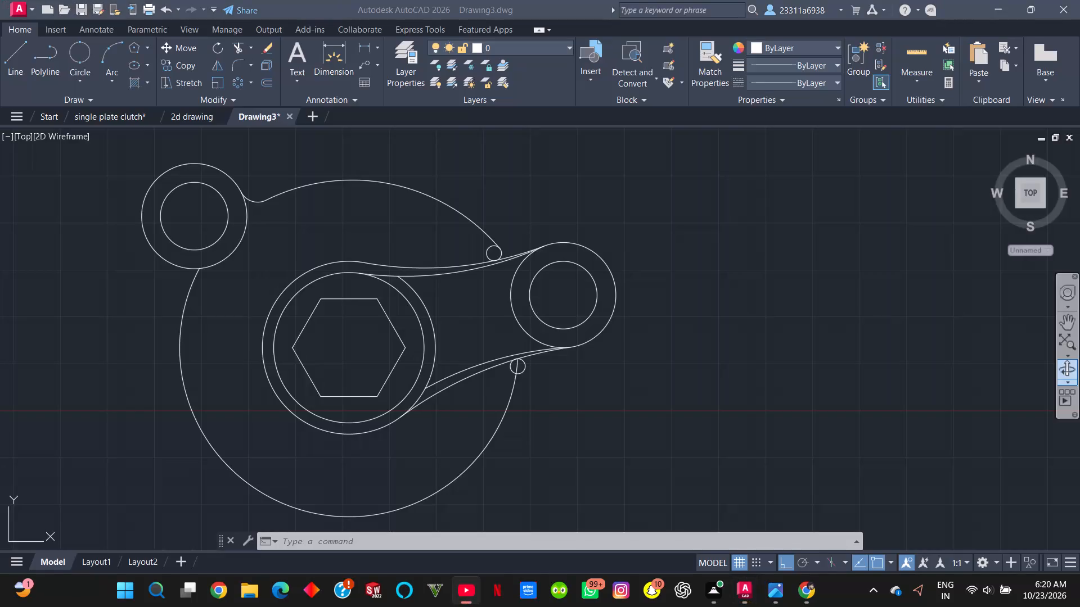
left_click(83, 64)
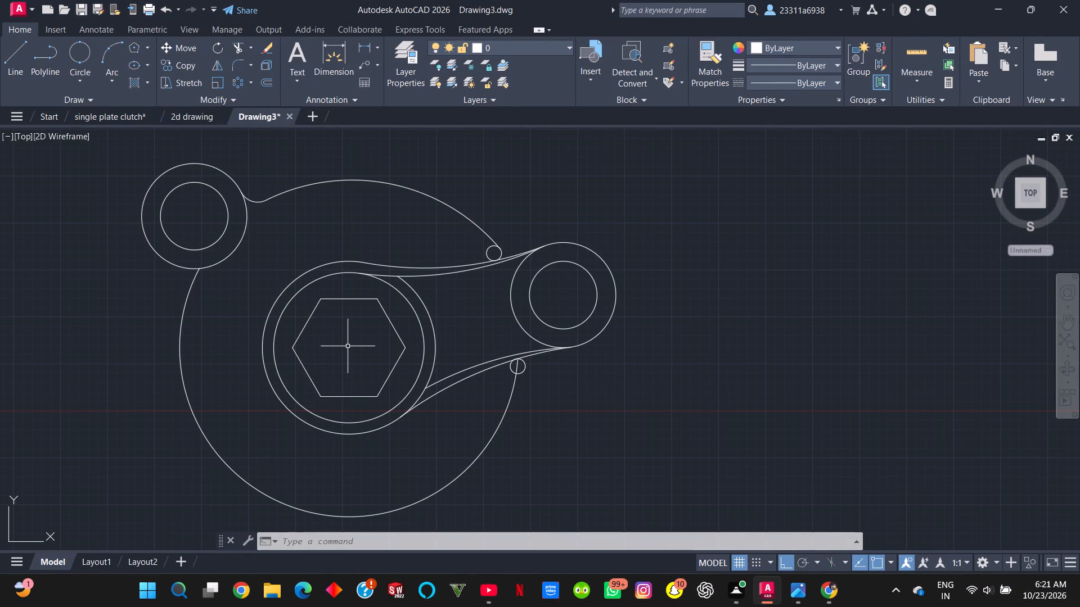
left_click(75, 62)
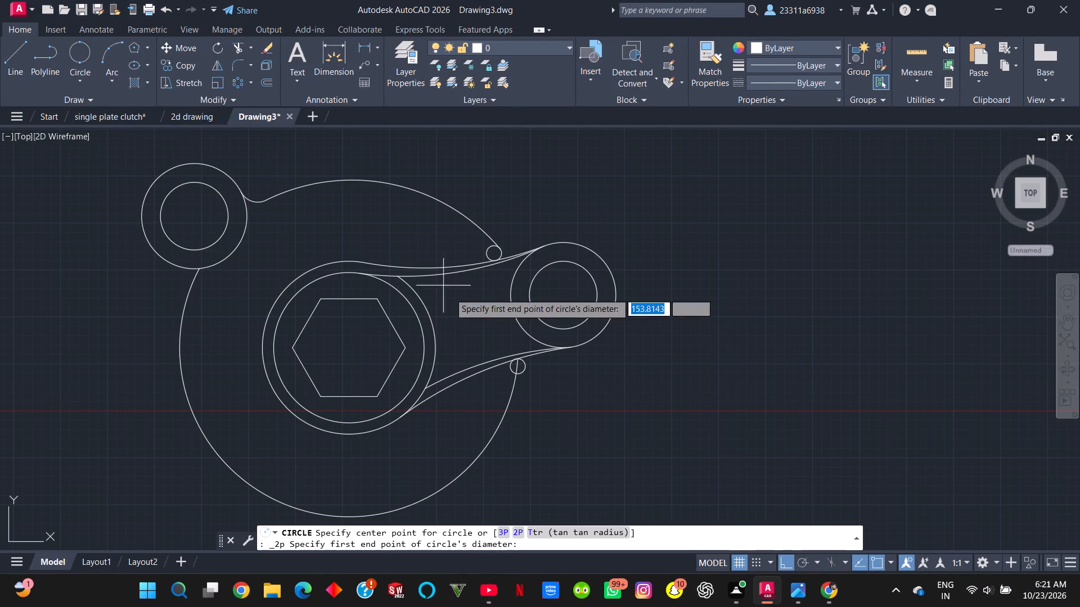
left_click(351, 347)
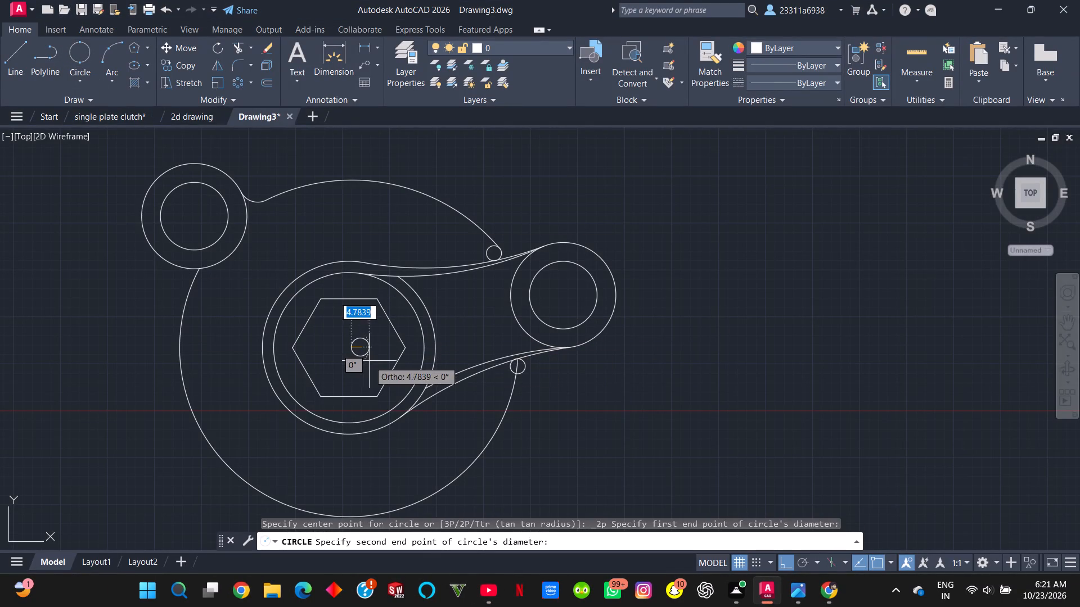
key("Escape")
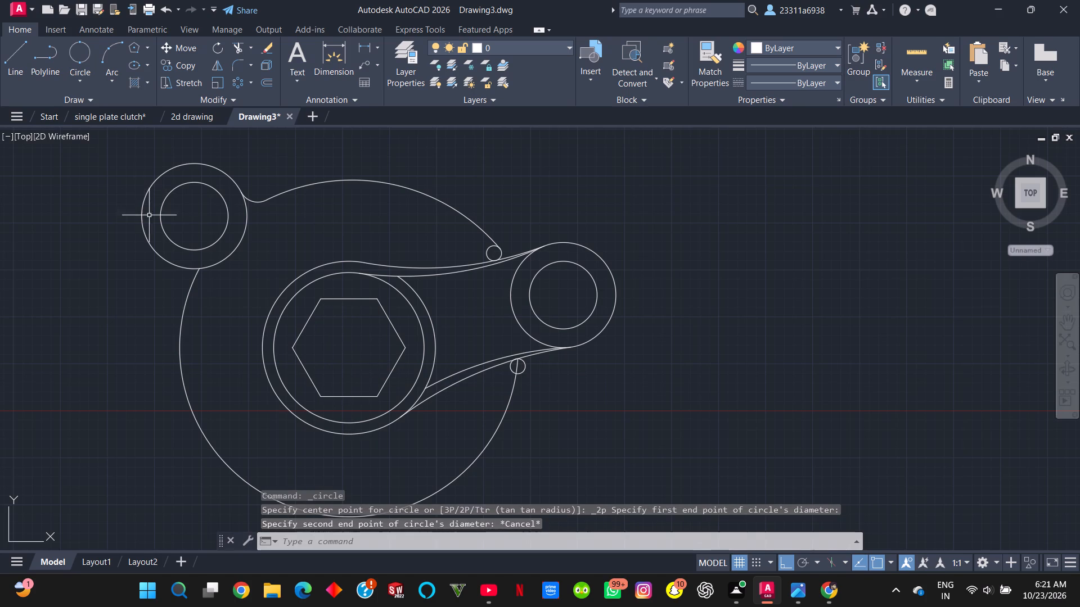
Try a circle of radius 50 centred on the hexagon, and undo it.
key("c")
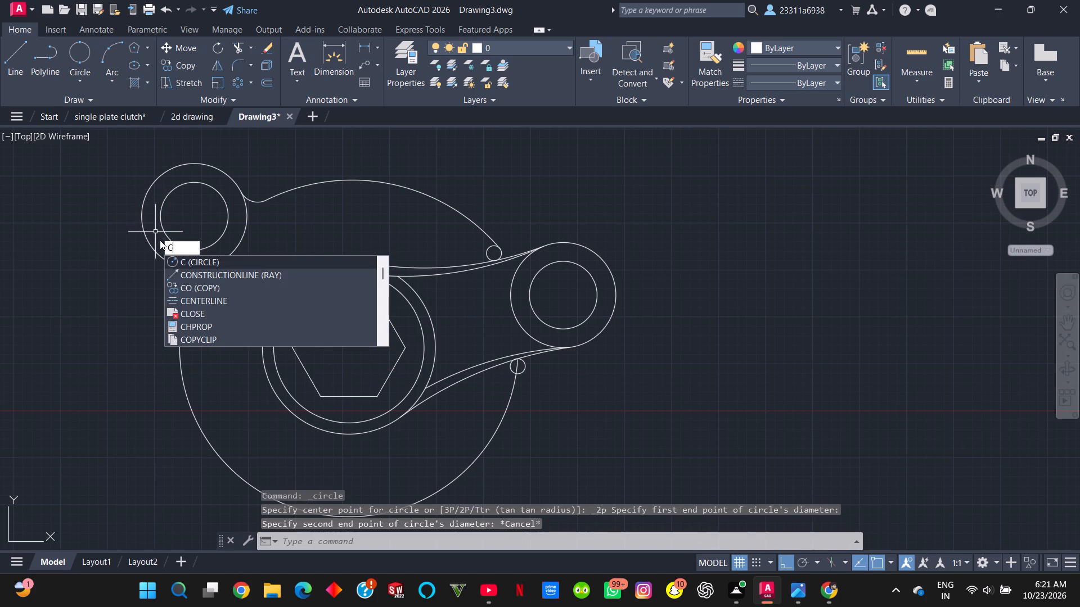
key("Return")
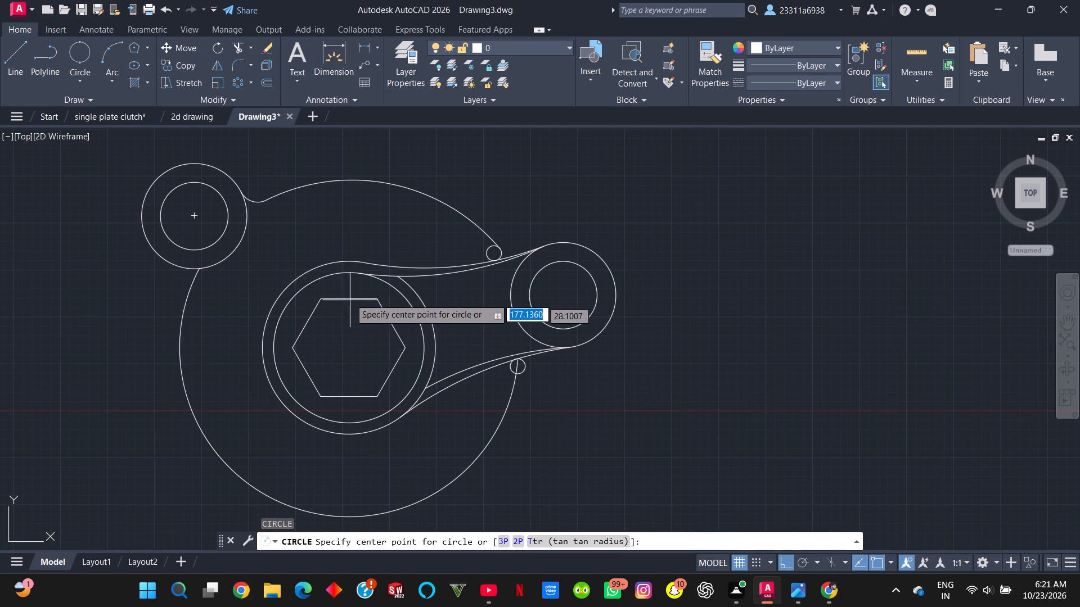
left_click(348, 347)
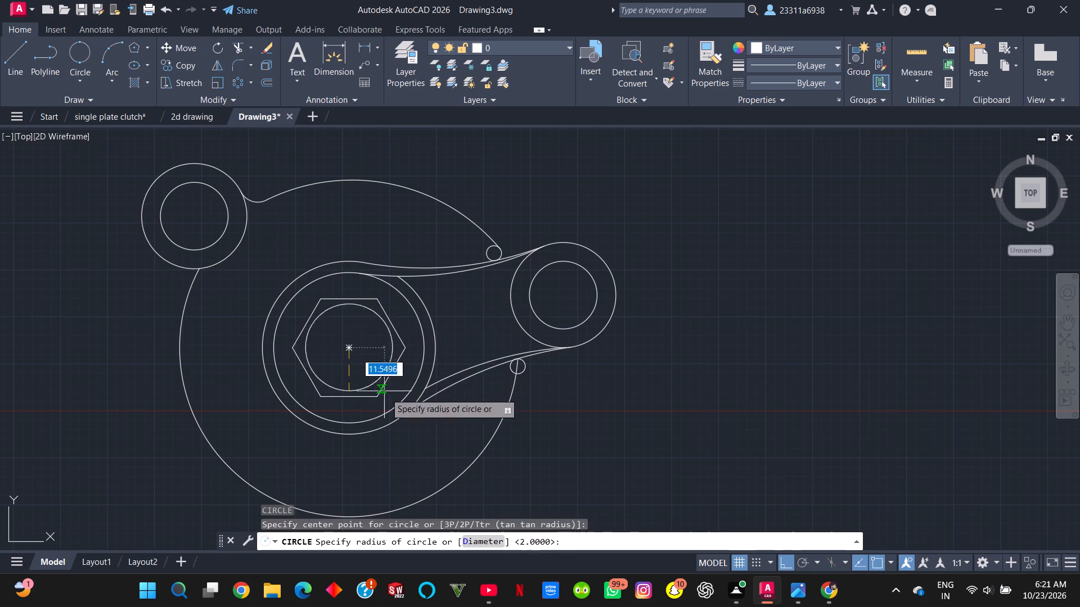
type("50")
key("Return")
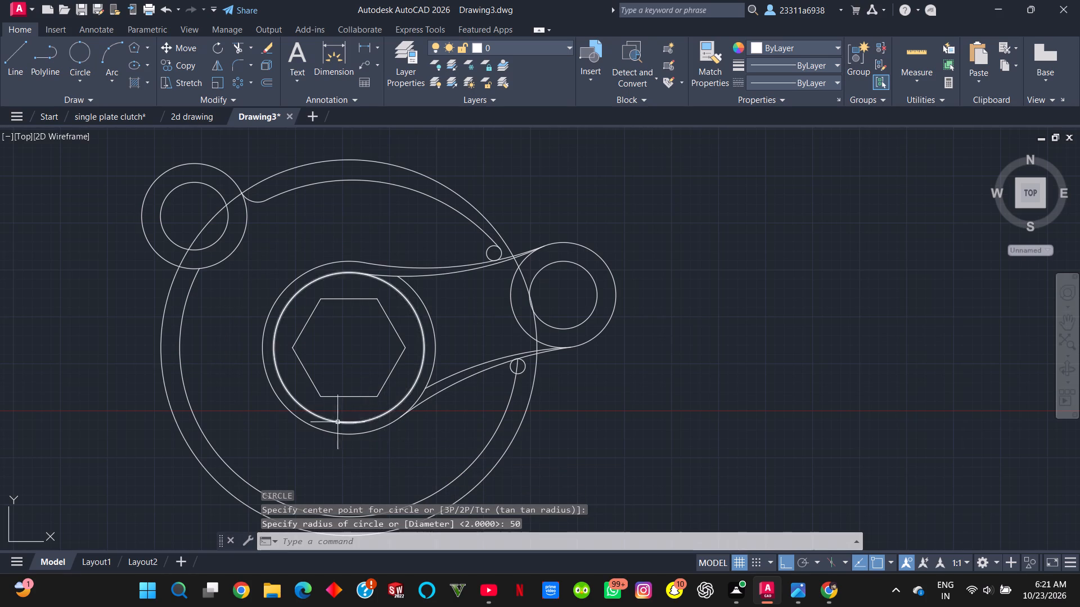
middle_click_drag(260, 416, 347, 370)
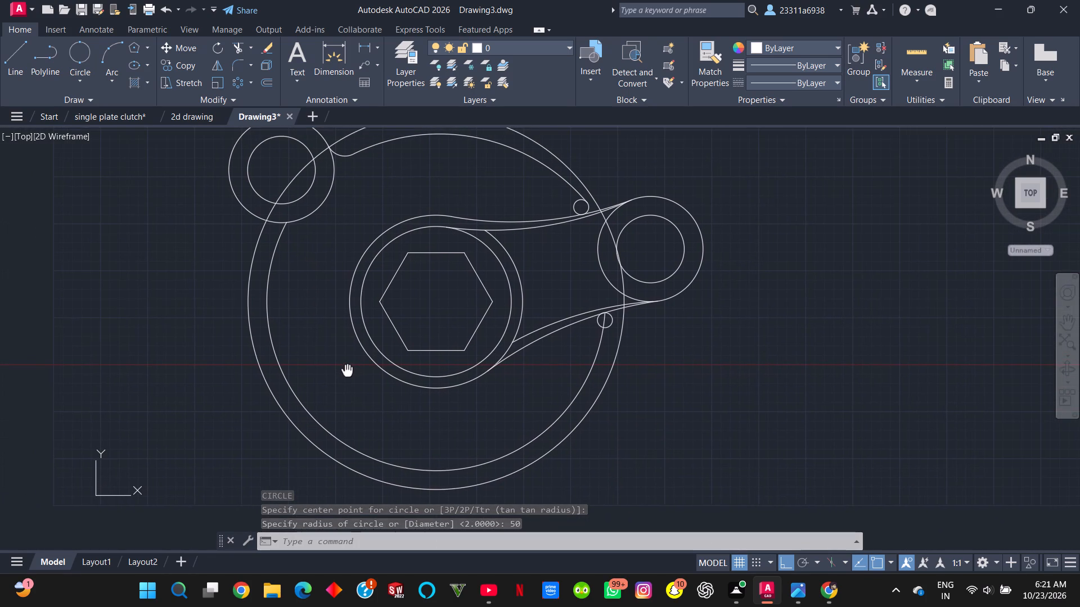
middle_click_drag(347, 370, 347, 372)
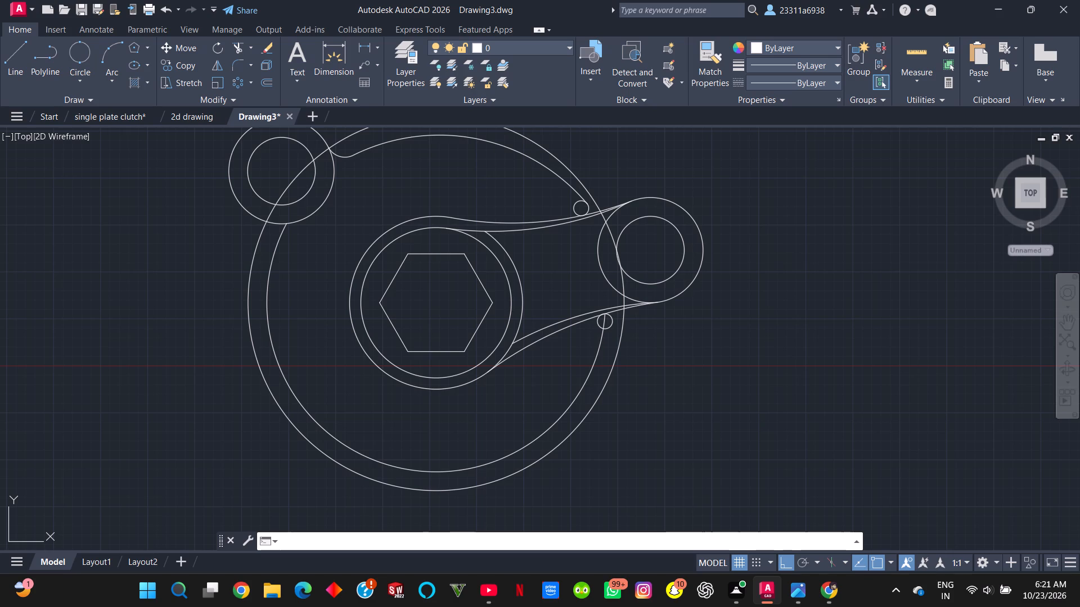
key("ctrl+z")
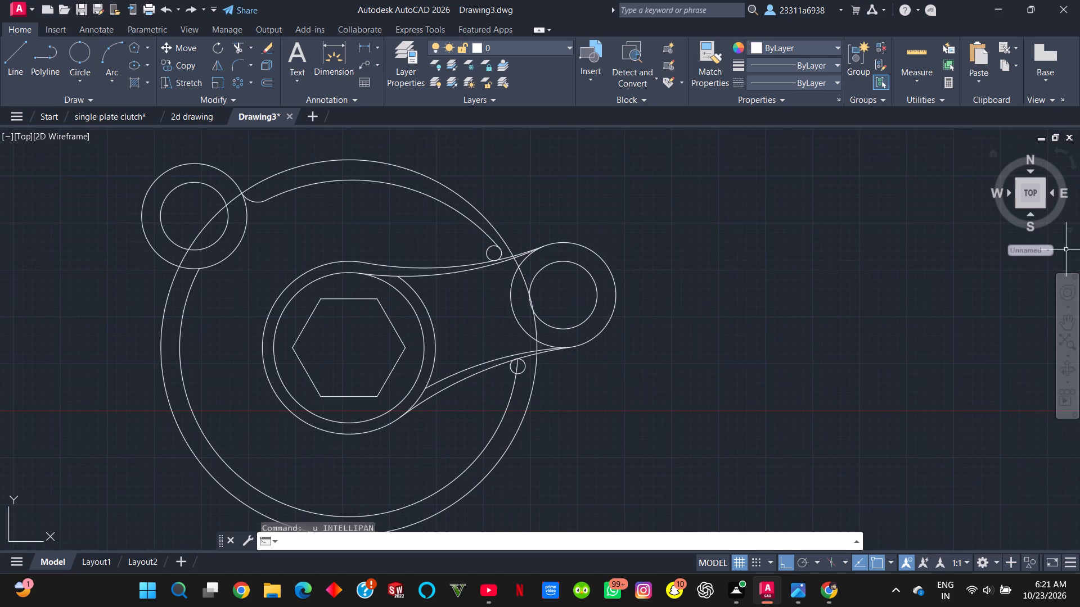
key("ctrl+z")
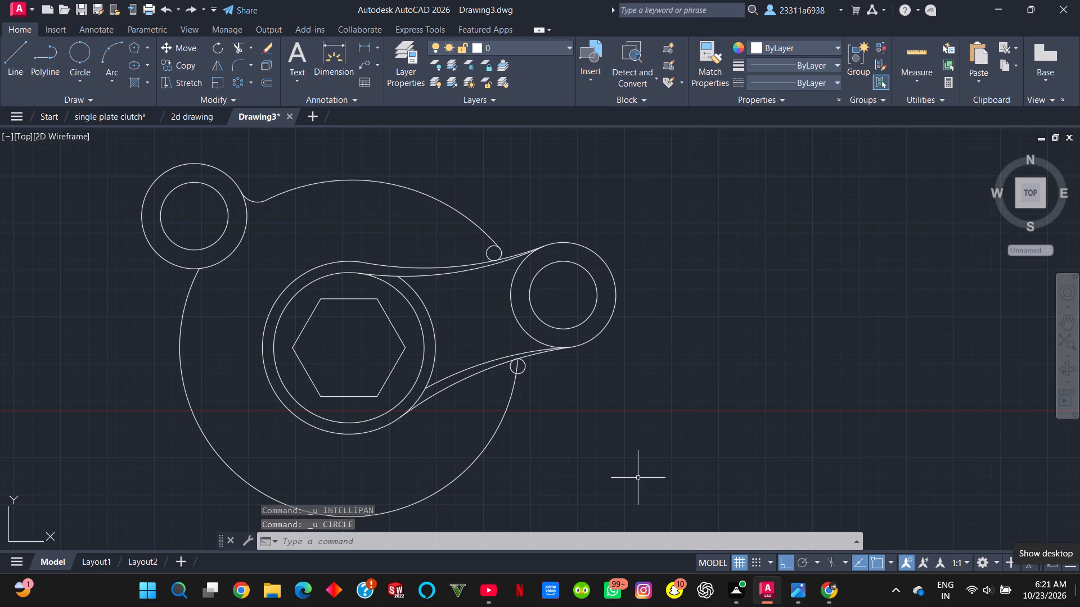
Fillet the upper-left ring's outer circle to the outer arc around the hexagon with radius 50.
key("f")
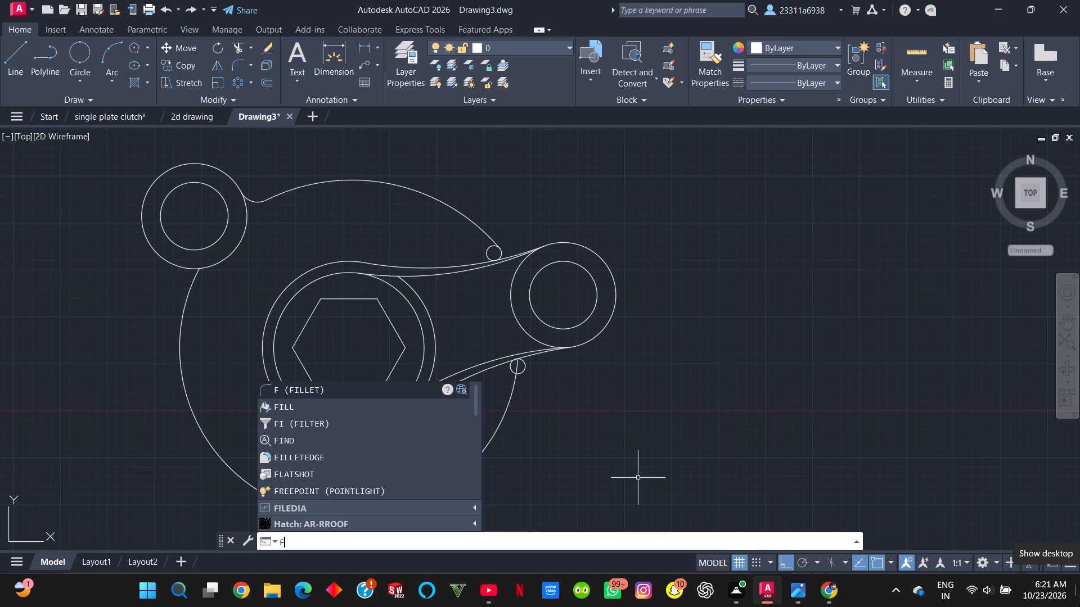
key("Return")
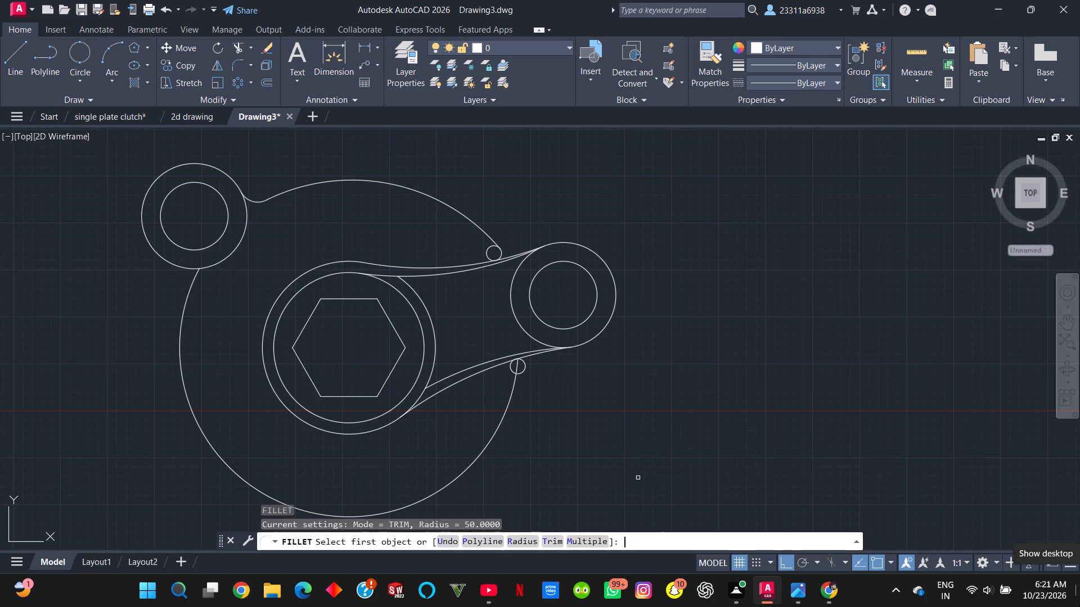
left_click(517, 542)
type("50")
key("Return")
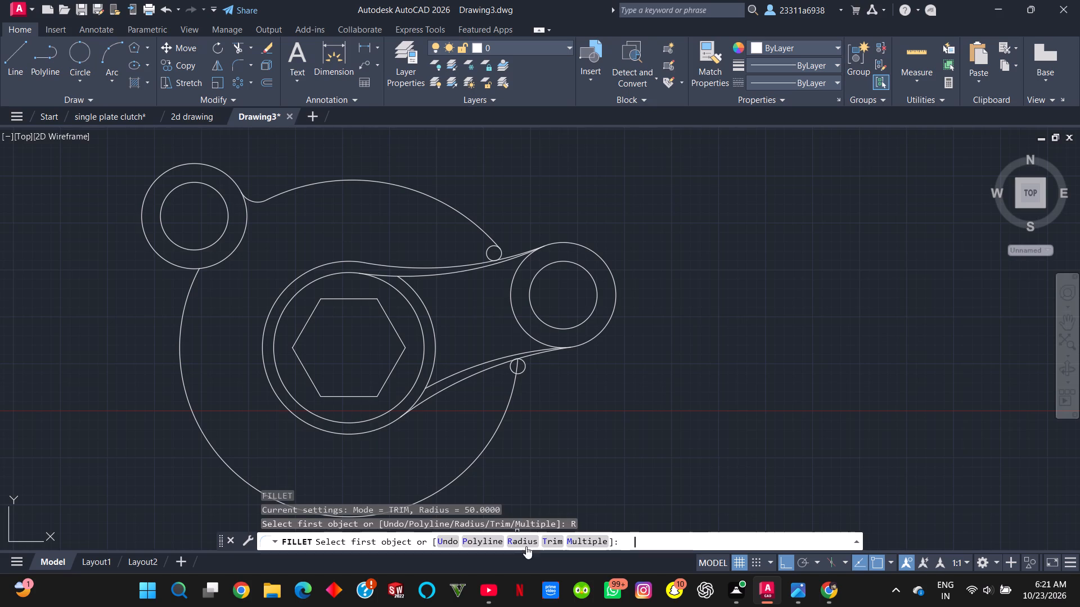
left_click(585, 543)
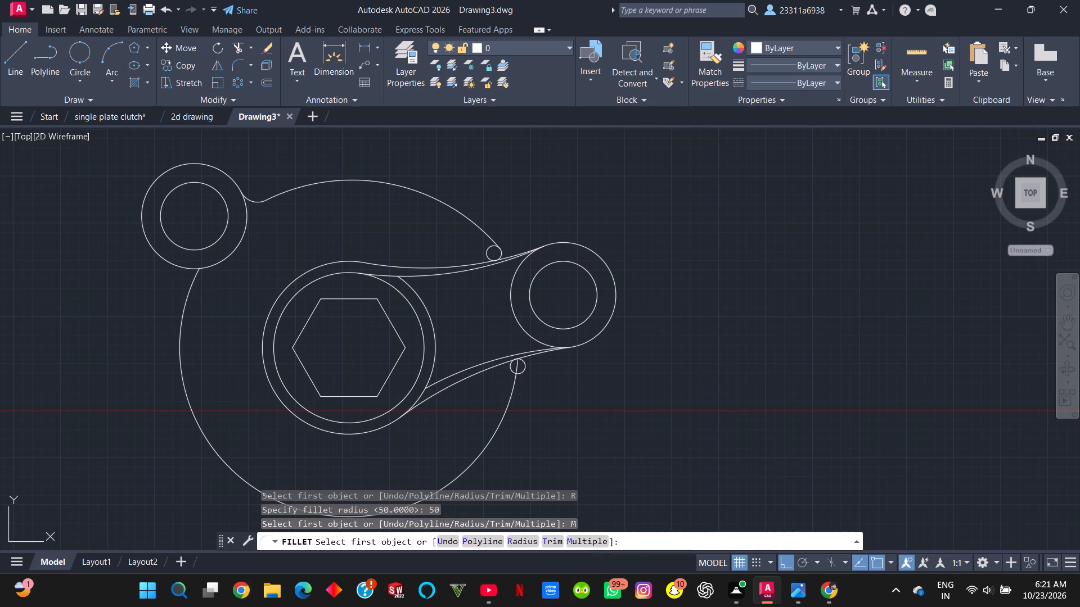
left_click(145, 238)
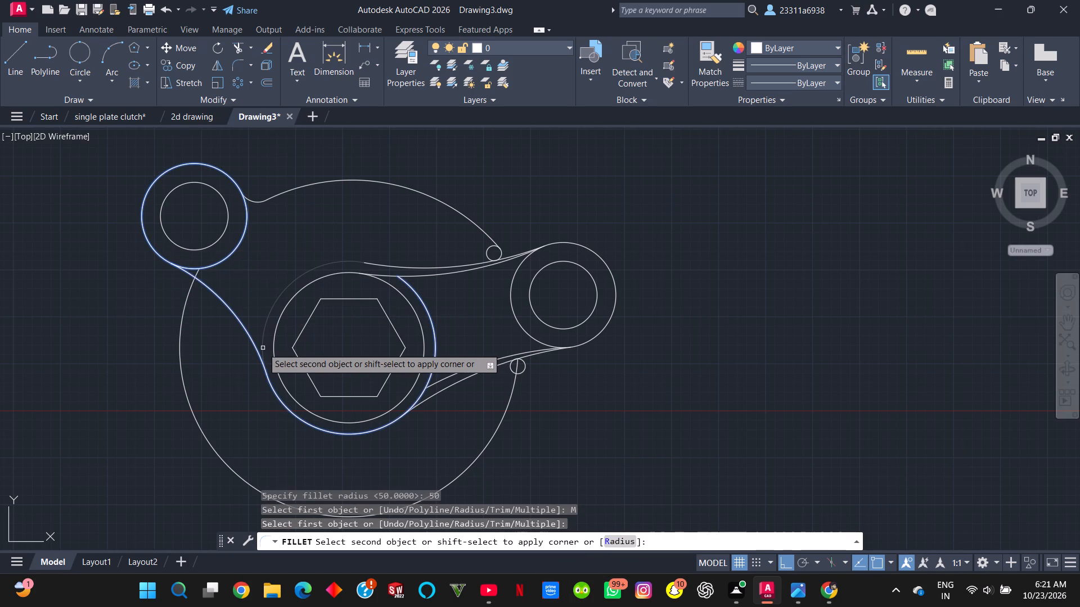
left_click(263, 348)
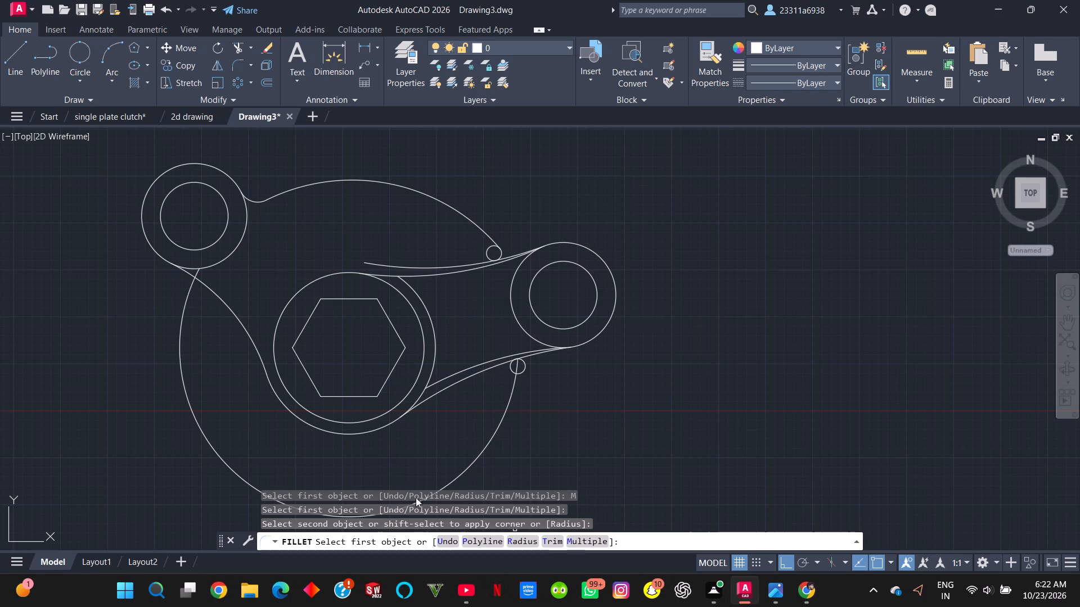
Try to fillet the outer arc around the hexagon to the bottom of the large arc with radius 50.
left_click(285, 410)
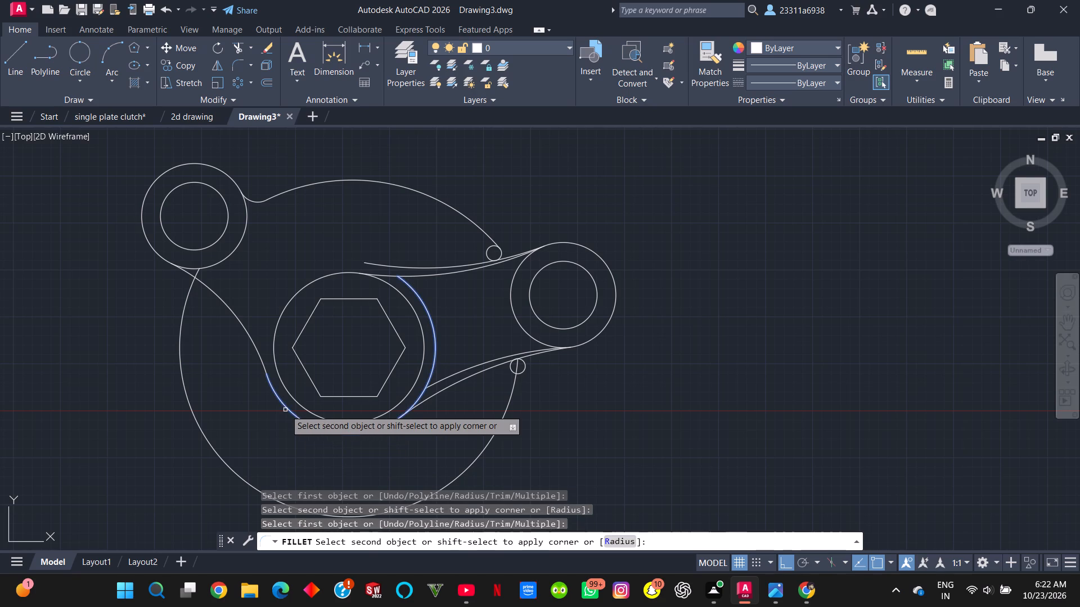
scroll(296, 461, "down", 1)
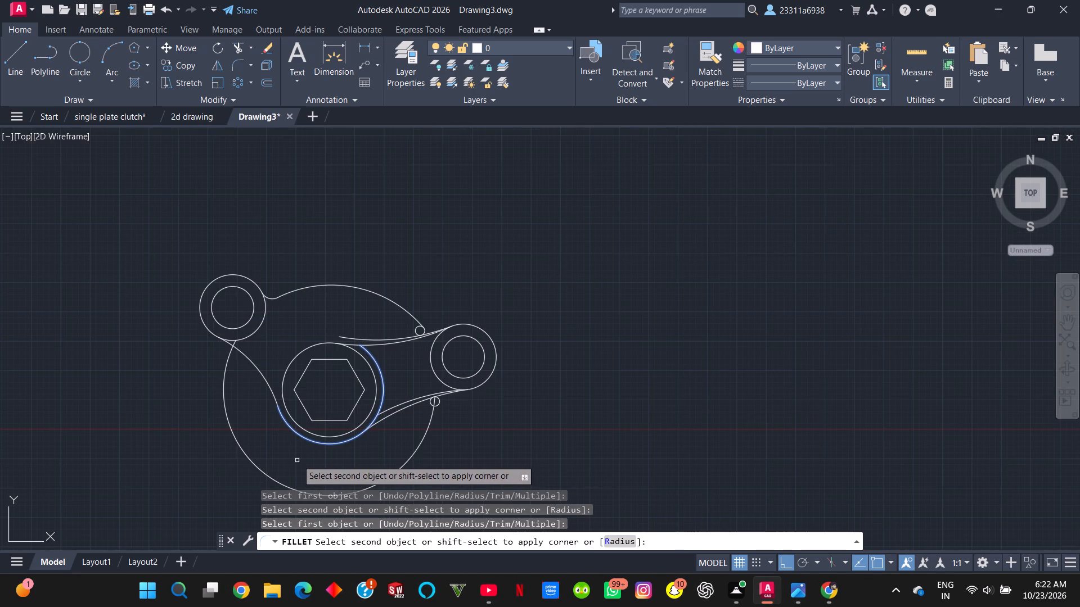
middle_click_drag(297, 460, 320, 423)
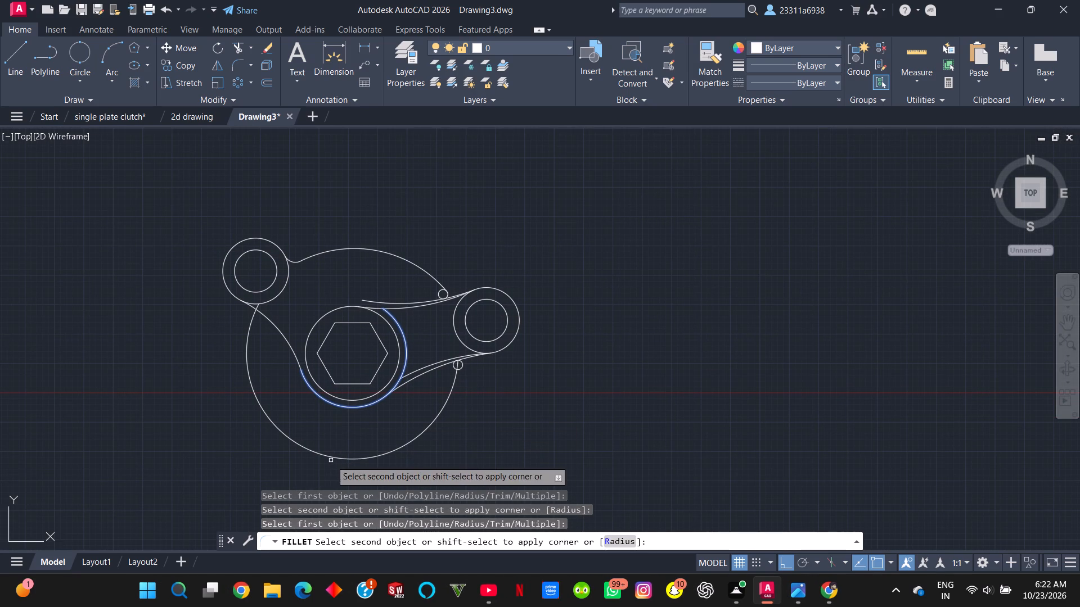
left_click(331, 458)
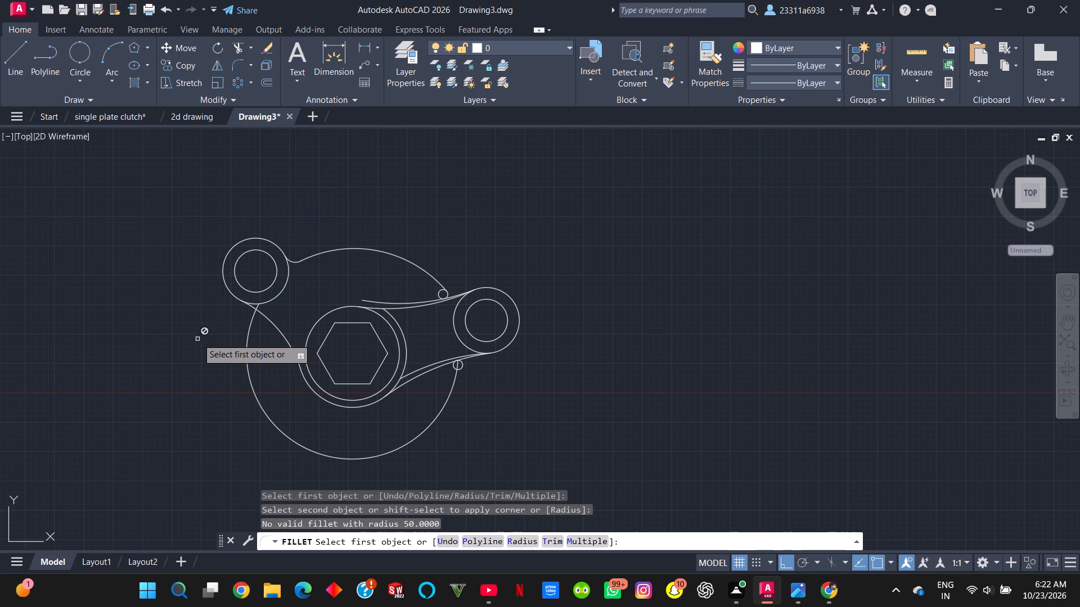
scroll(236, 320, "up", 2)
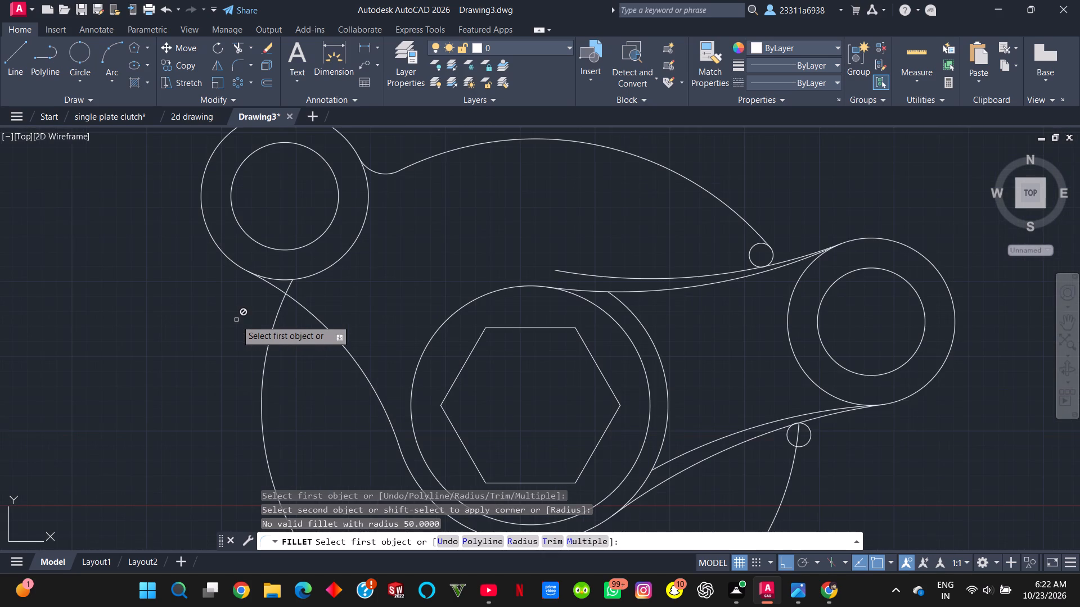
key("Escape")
Trim the large arc's short end between the upper-left ring and the radius 50 fillet curve, undoing any excess trim.
type("tr")
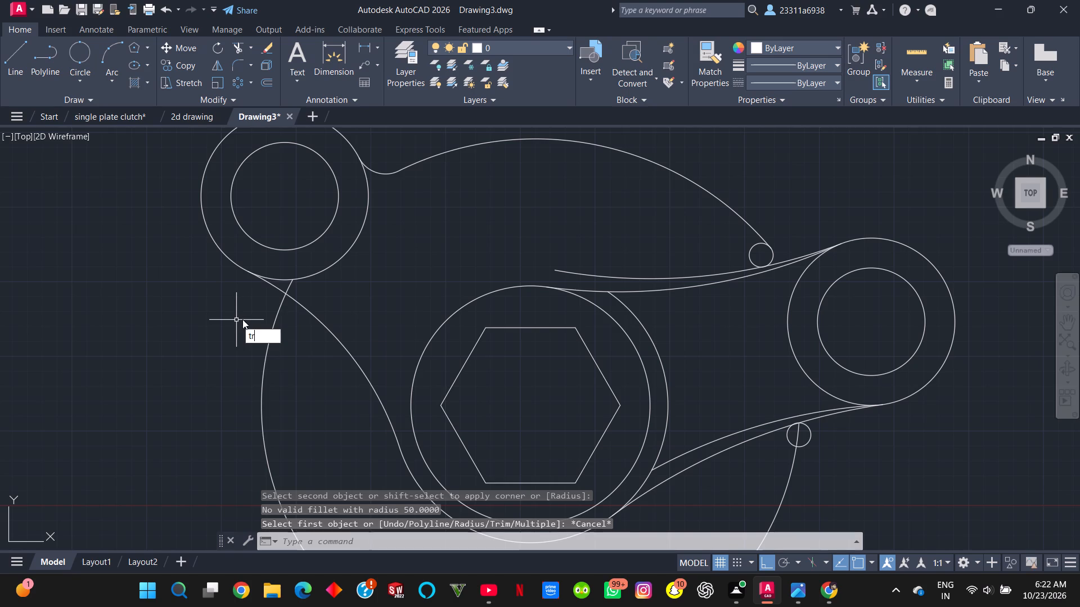
left_click(273, 354)
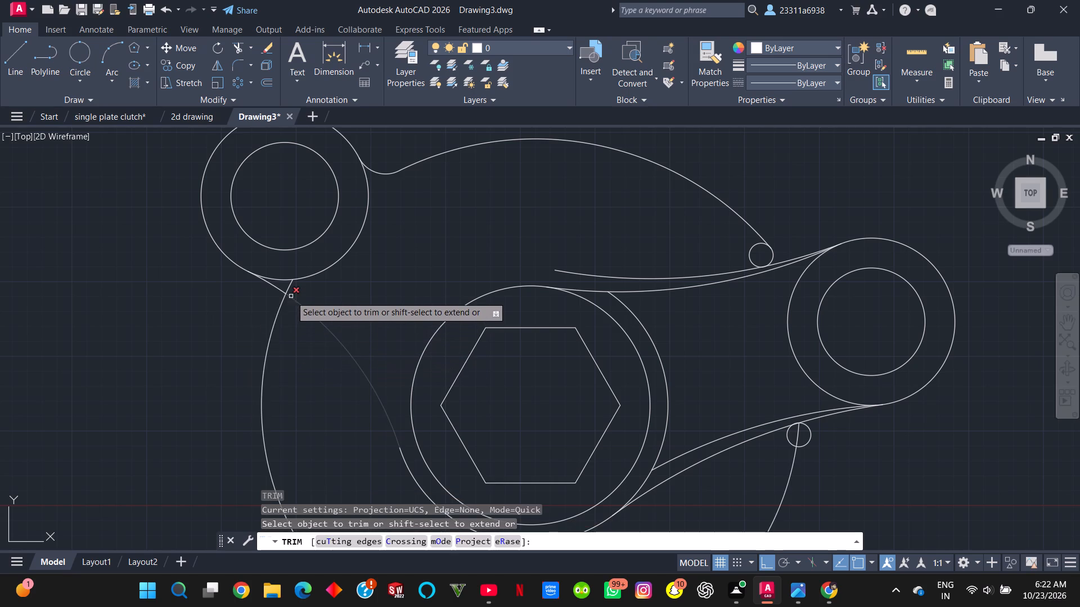
left_click_drag(284, 287, 303, 292)
left_click_drag(255, 322, 276, 338)
key("ctrl+z")
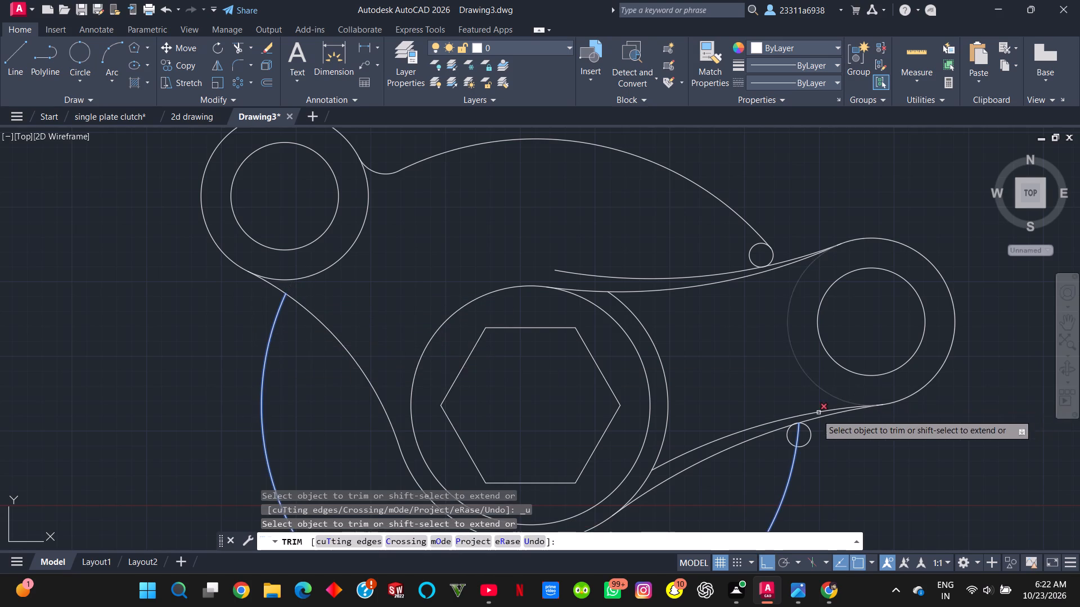
scroll(816, 415, "down", 1)
middle_click_drag(831, 461, 820, 451)
scroll(815, 436, "up", 2)
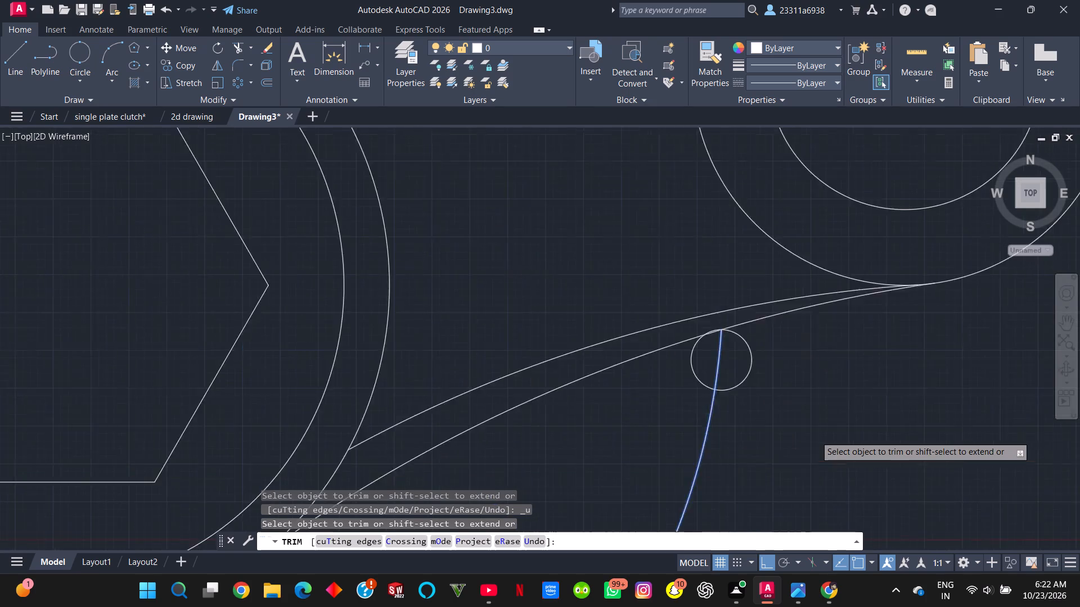
scroll(815, 436, "up", 2)
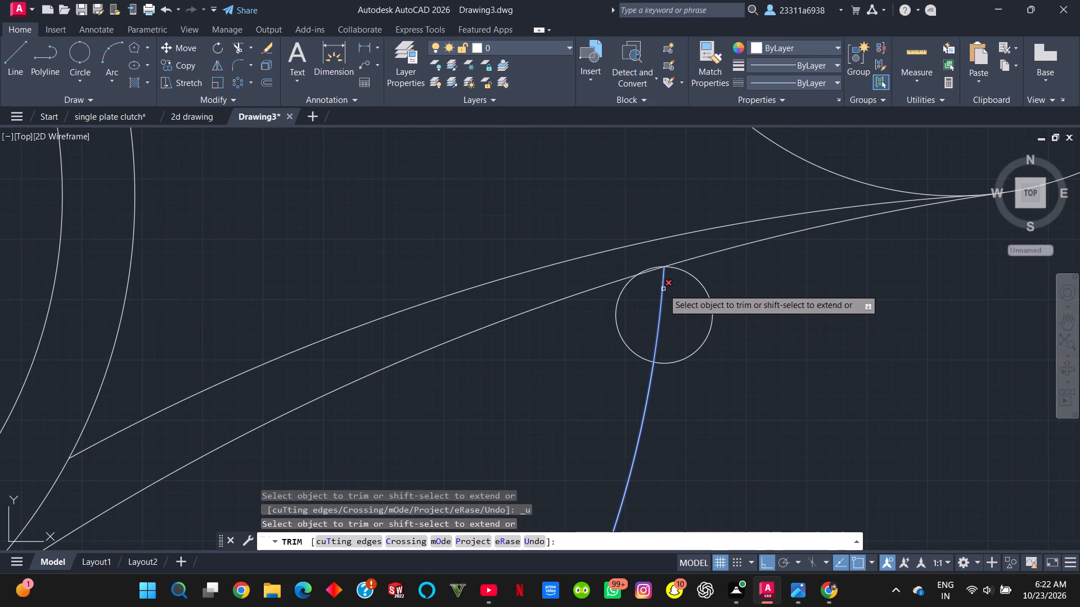
key("Escape")
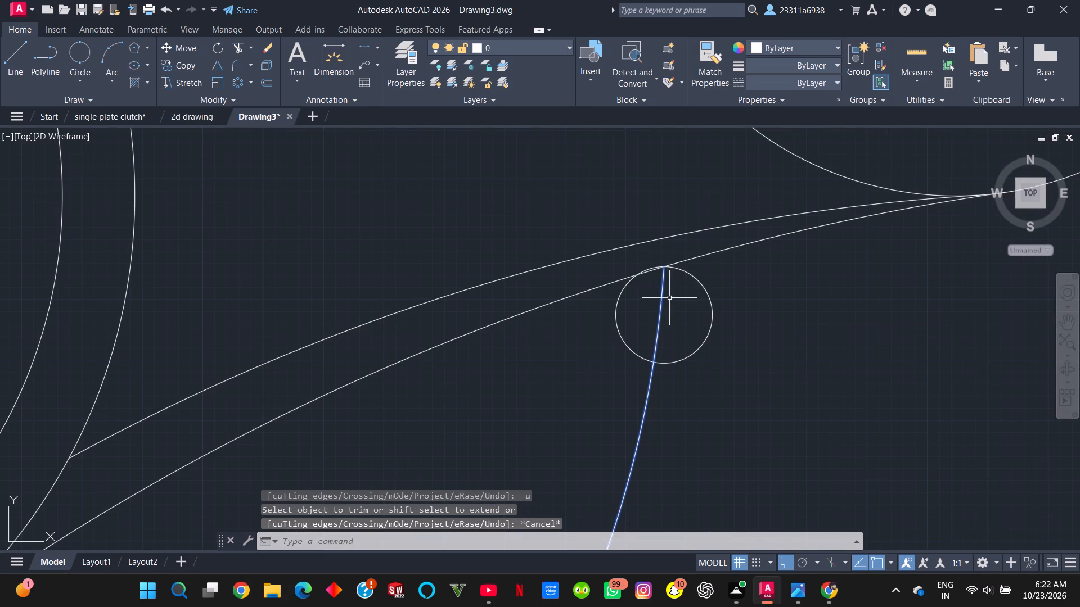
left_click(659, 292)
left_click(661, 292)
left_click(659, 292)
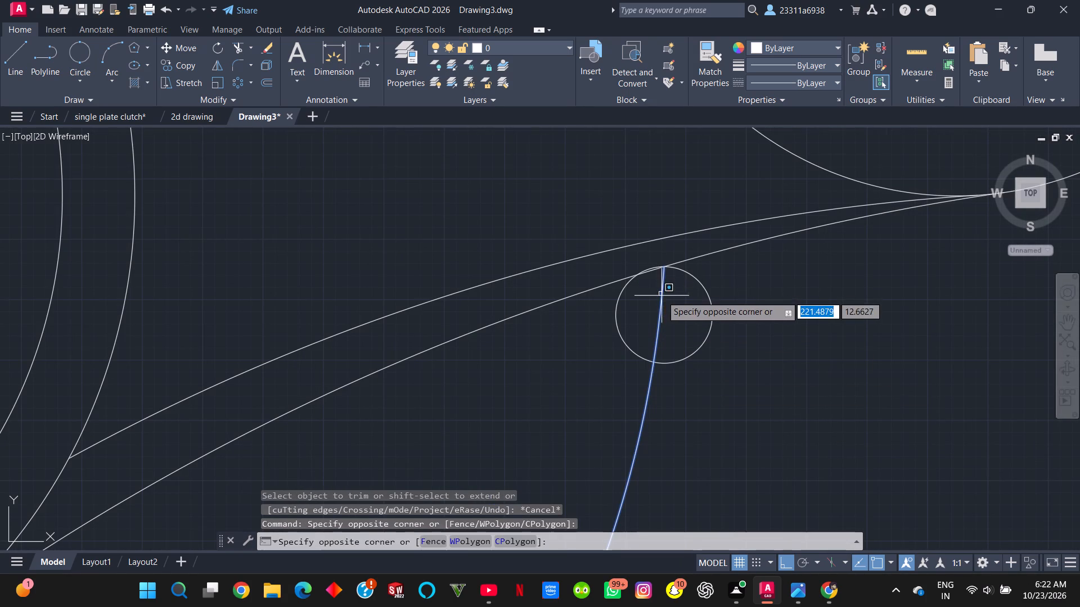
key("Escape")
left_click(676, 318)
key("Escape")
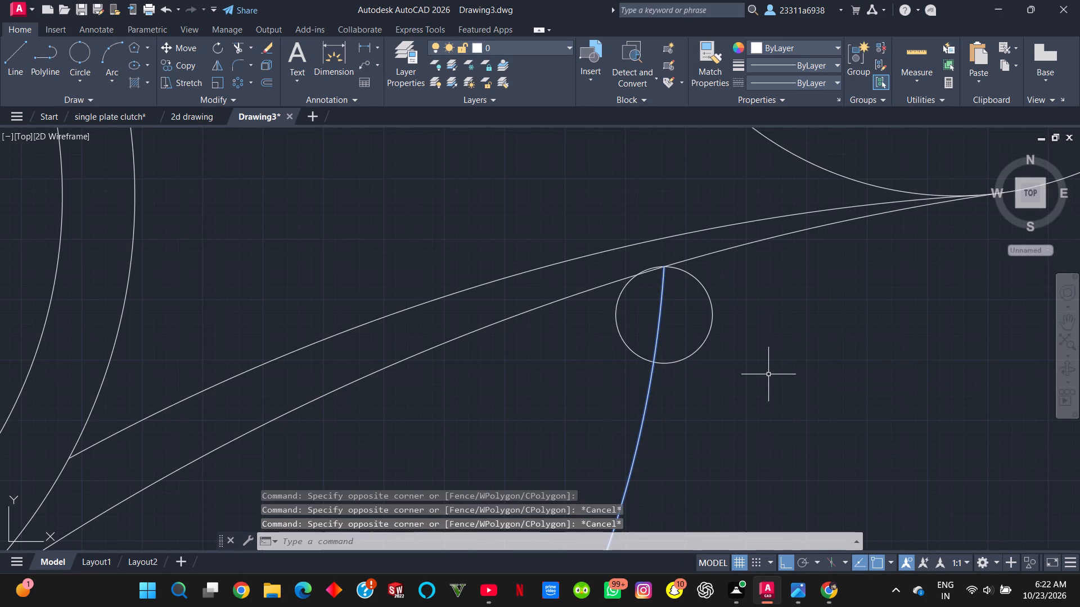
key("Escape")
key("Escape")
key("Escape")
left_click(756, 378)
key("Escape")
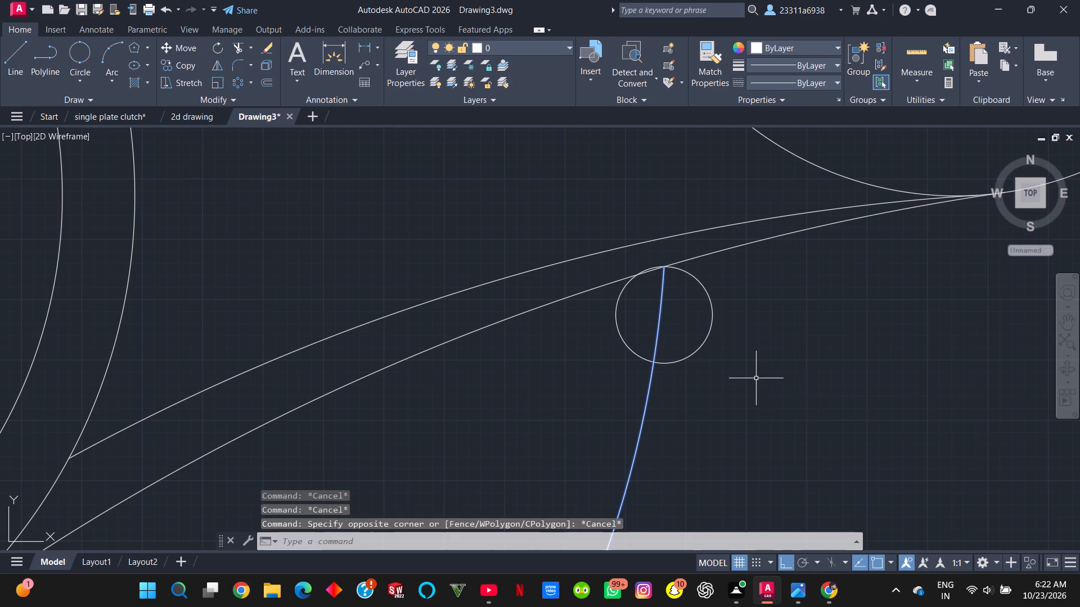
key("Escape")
Stretch the large arc's end under the right-hand arm to the right side of the diameter 4 circle there.
left_click(661, 296)
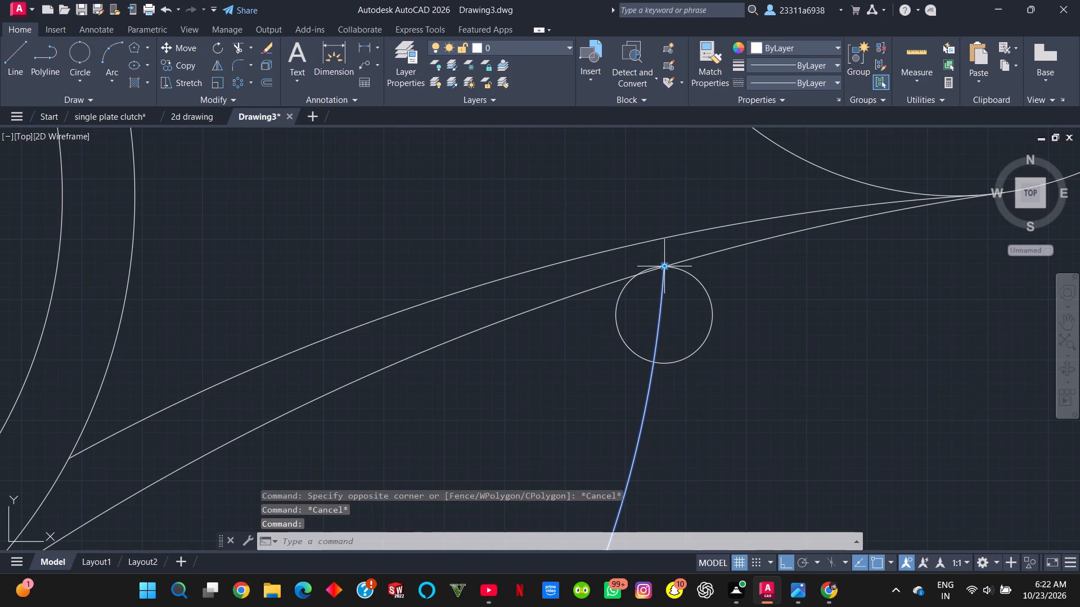
left_click_drag(665, 266, 708, 328)
left_click(708, 328)
scroll(784, 333, "down", 4)
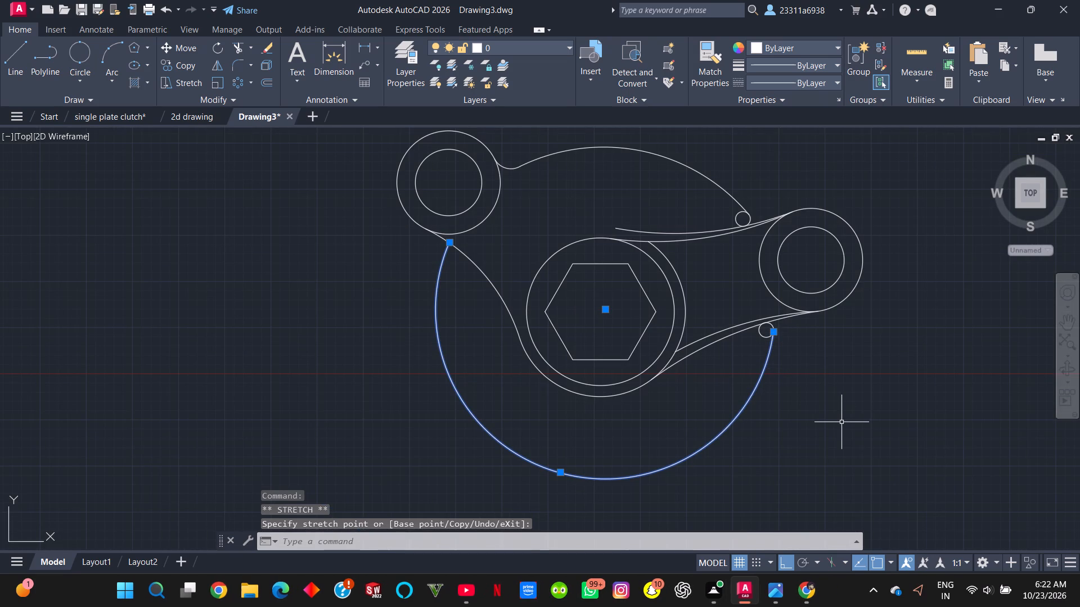
left_click(840, 422)
left_click(803, 398)
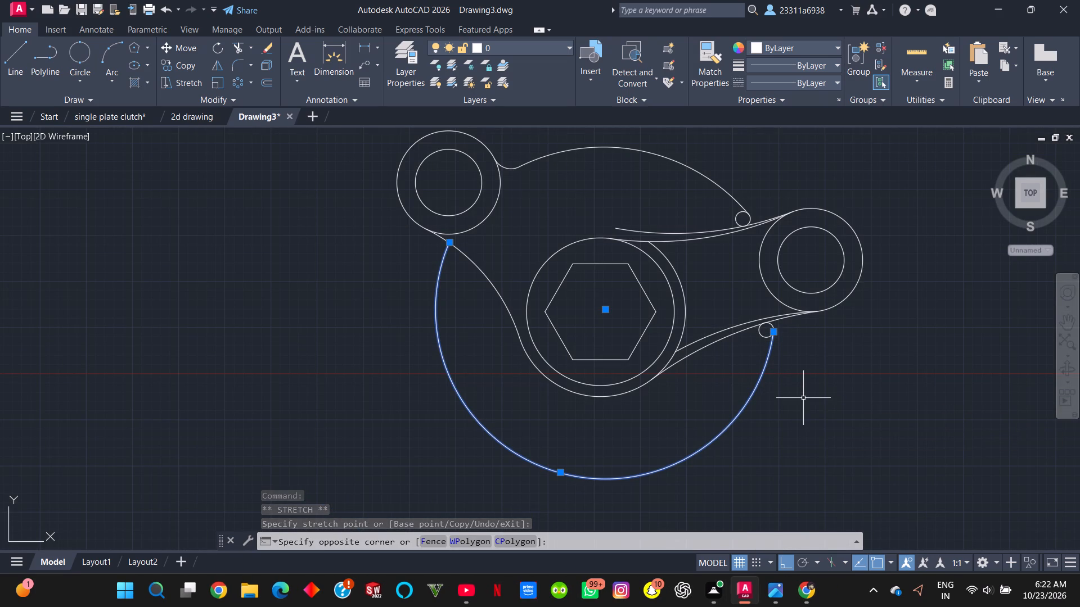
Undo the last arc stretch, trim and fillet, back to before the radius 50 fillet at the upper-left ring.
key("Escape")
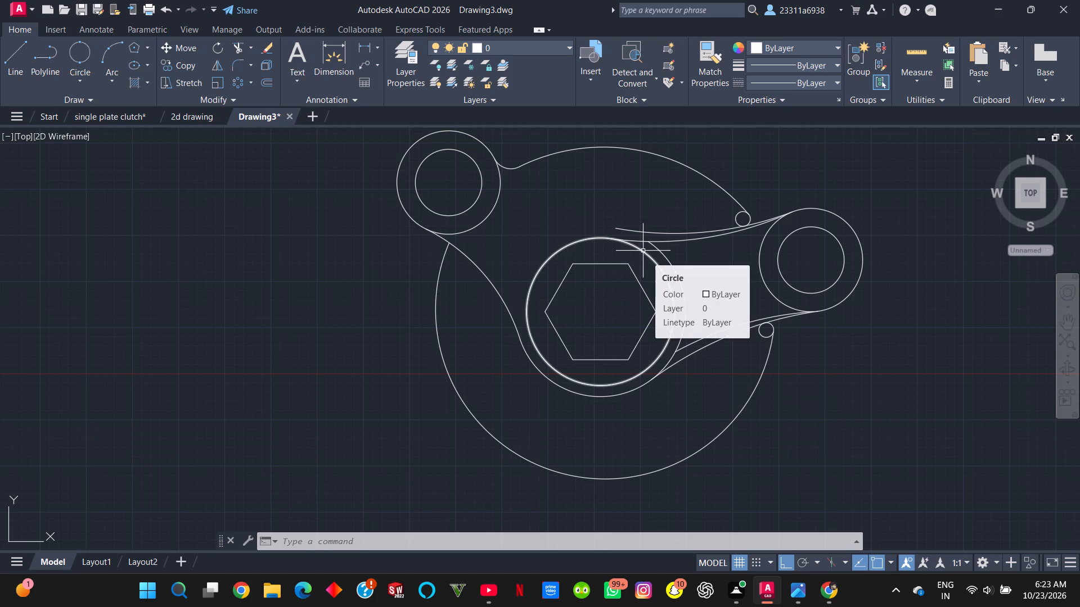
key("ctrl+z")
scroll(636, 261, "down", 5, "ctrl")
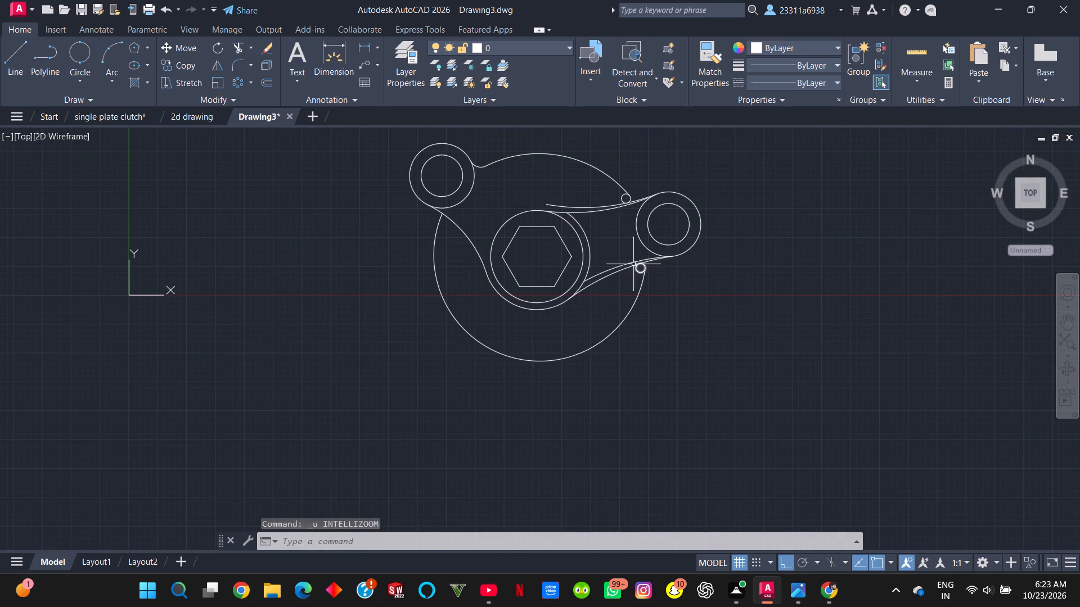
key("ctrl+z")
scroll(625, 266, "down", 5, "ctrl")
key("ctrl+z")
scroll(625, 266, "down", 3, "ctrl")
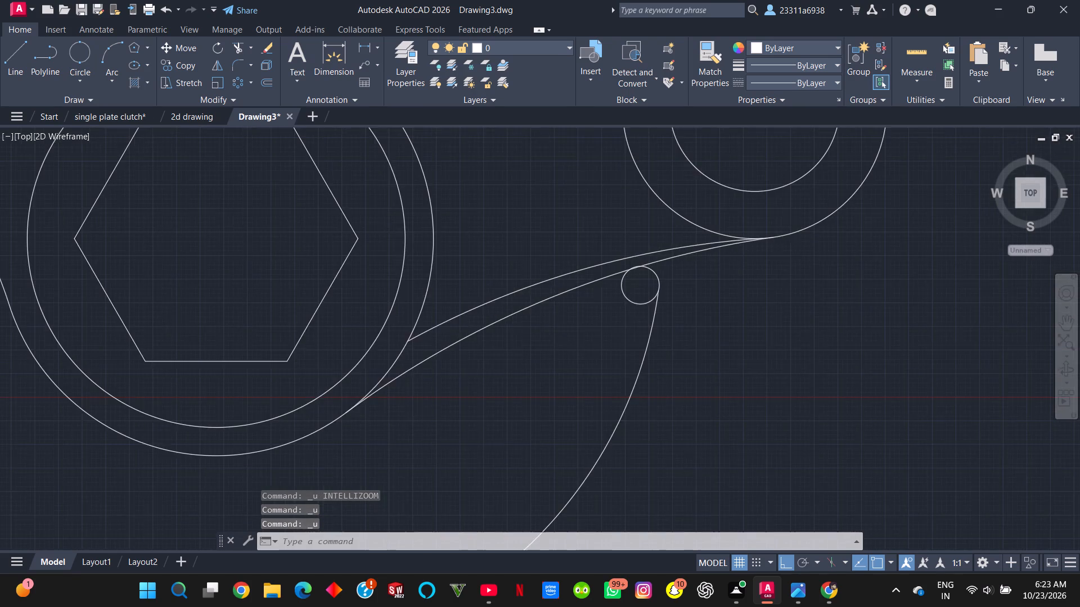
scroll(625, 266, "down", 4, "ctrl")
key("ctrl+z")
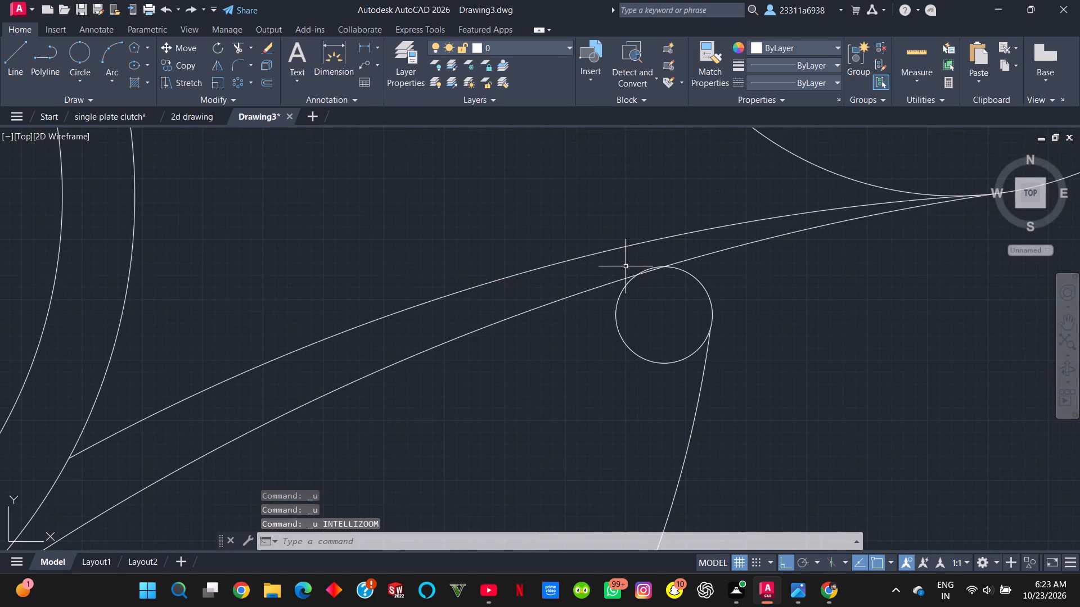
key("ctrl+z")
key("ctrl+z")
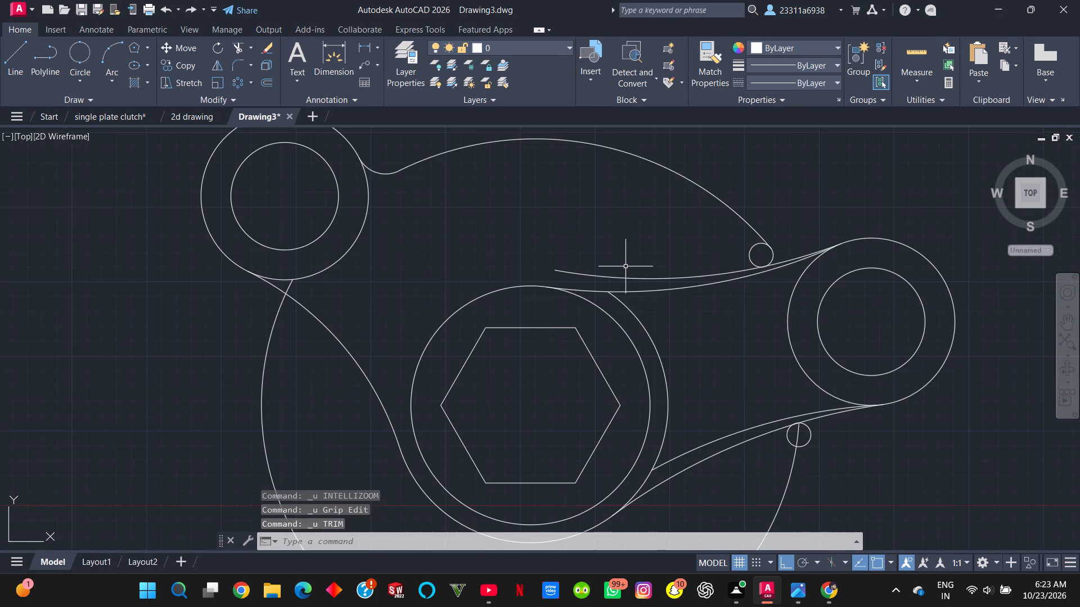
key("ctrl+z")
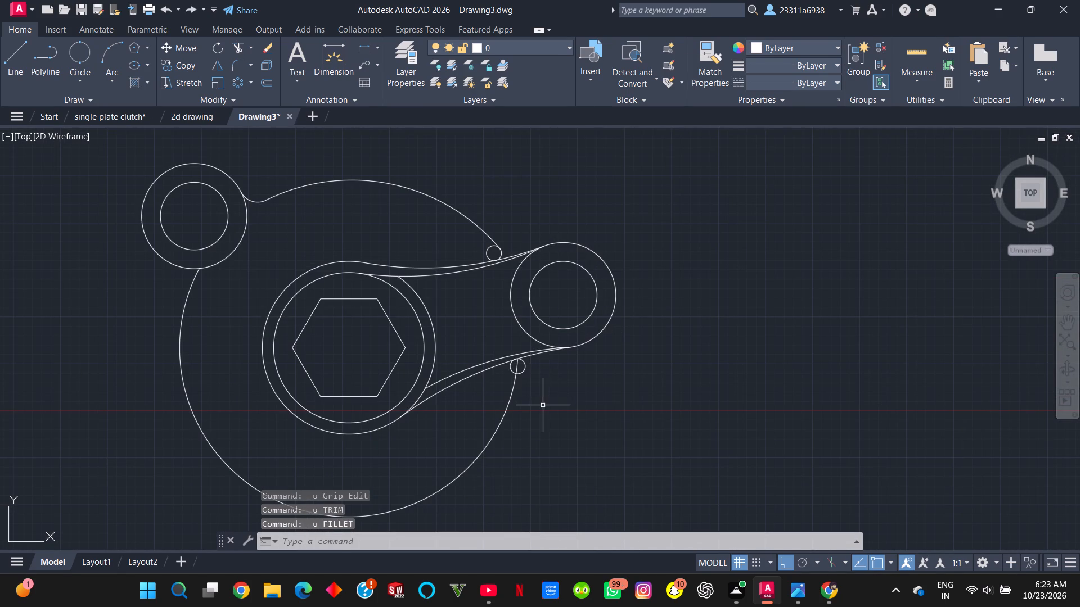
Stretch the large arc's end under the right-hand arm to the right side of the diameter 4 circle there.
scroll(474, 380, "up", 2)
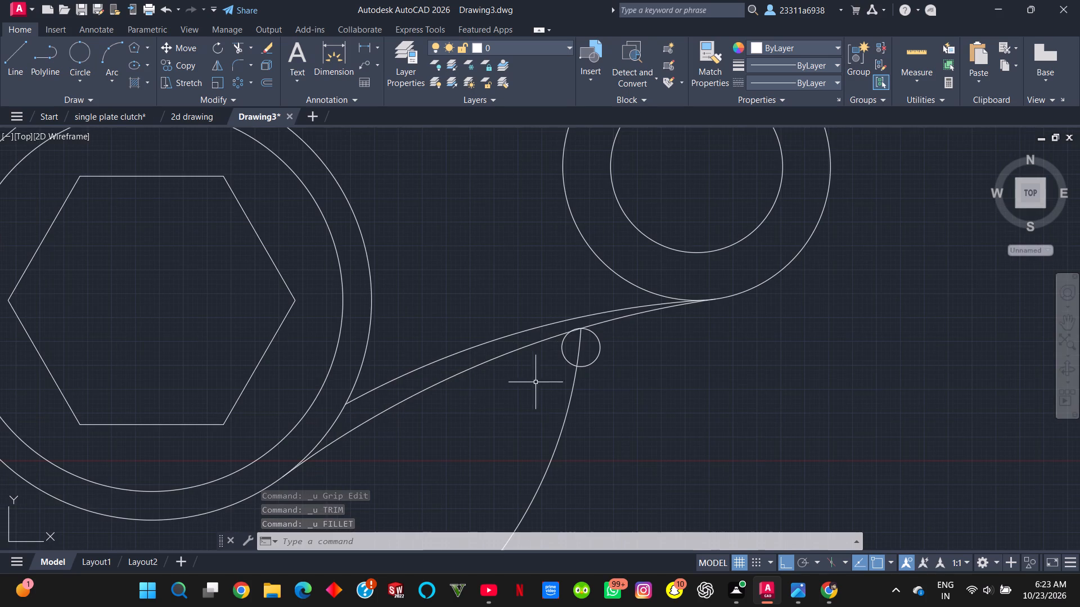
left_click(579, 345)
left_click_drag(580, 329, 591, 351)
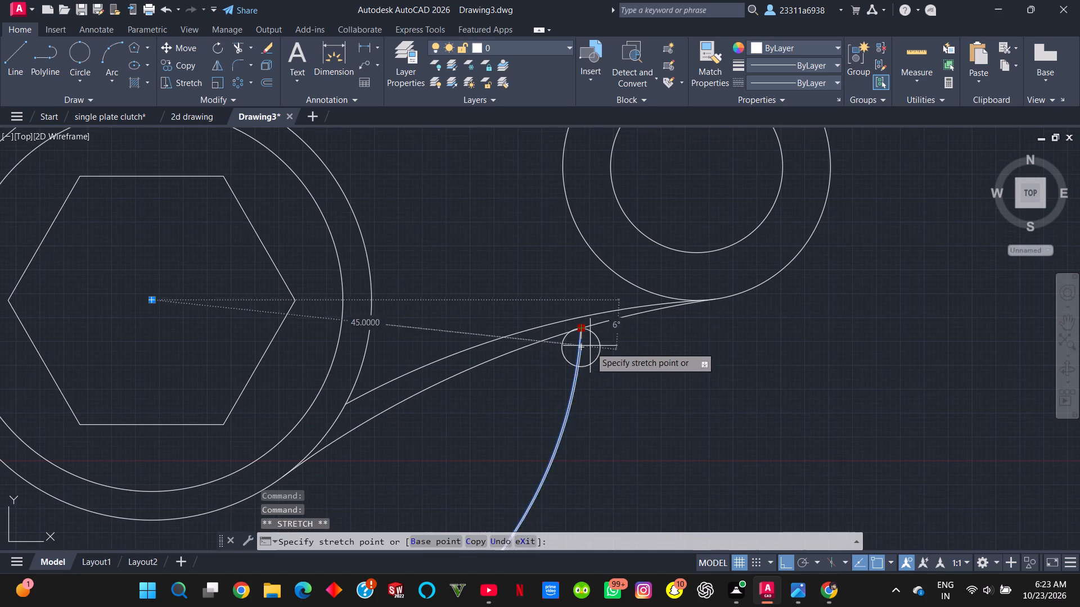
left_click_drag(591, 351, 598, 357)
left_click(598, 357)
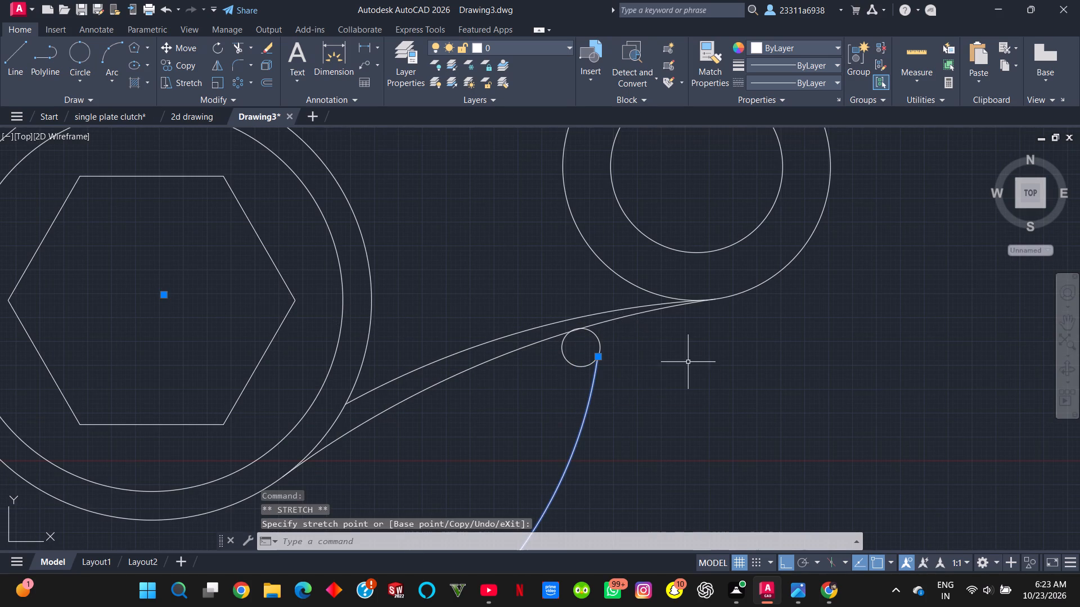
left_click(692, 363)
key("Escape")
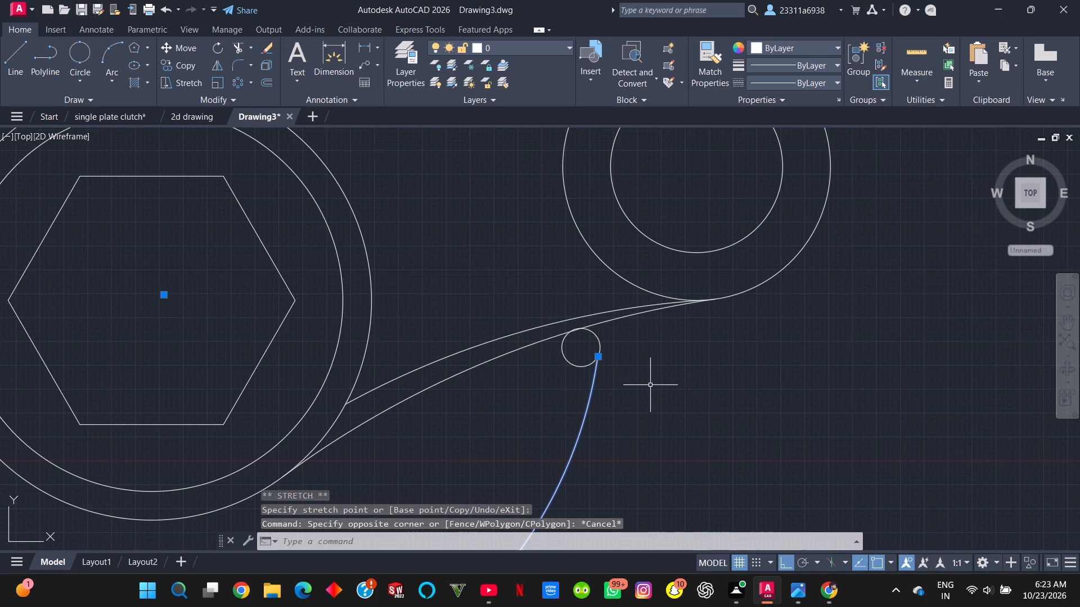
key("Escape")
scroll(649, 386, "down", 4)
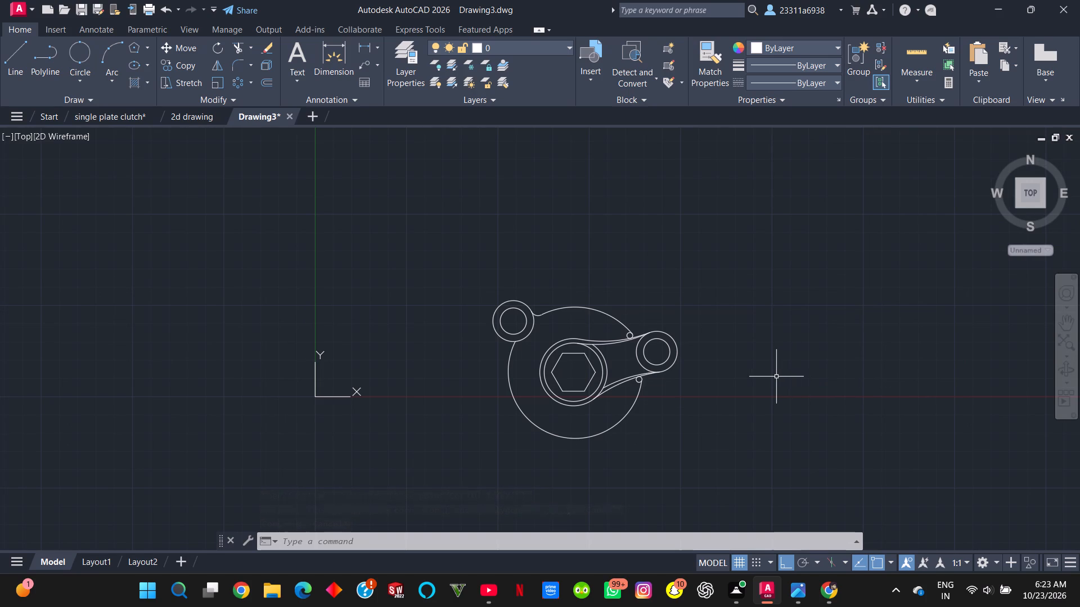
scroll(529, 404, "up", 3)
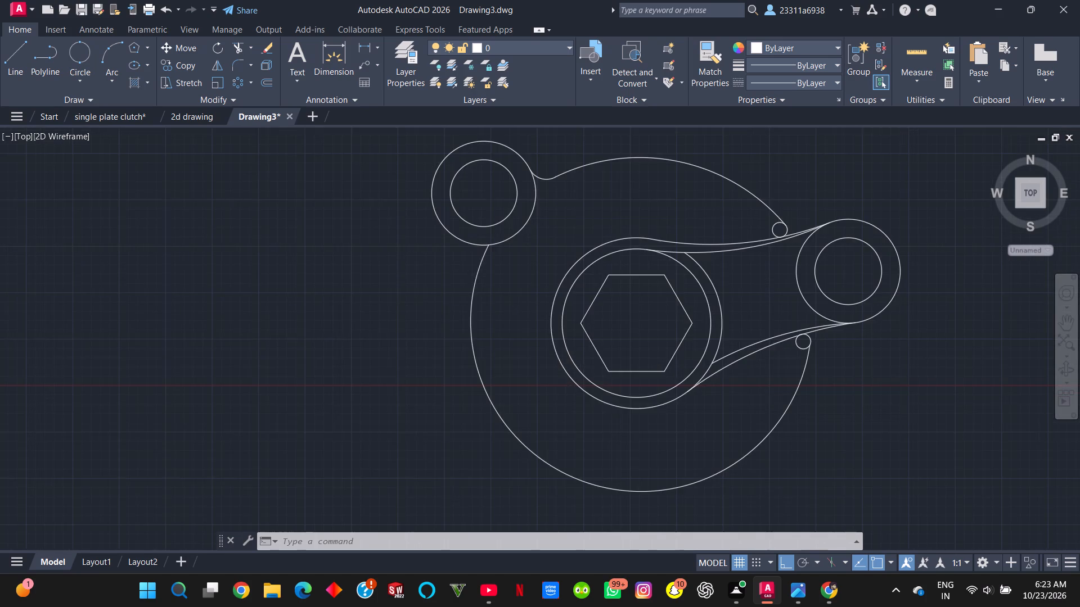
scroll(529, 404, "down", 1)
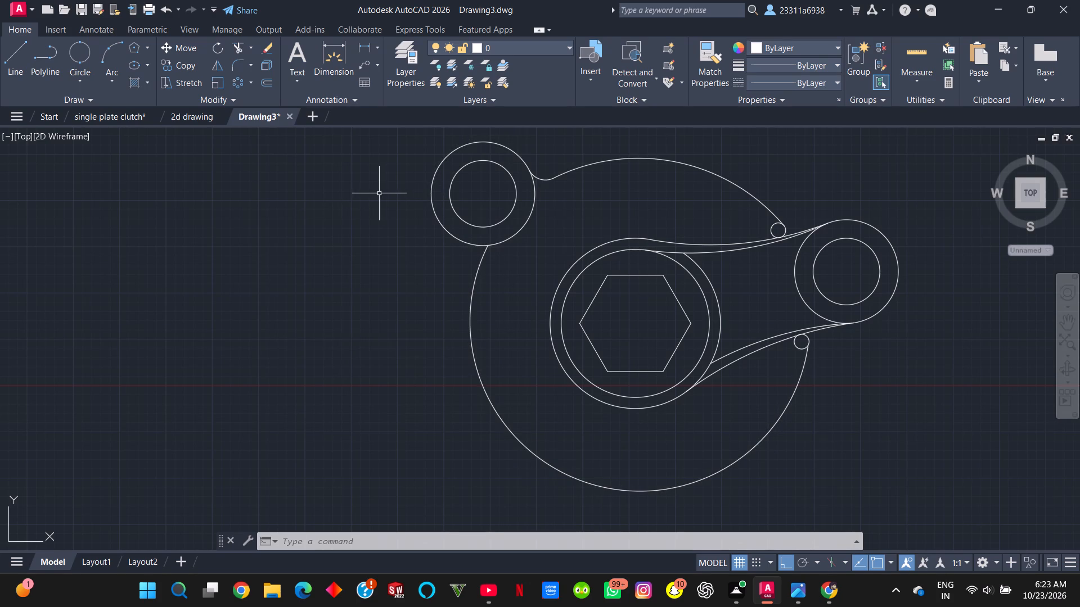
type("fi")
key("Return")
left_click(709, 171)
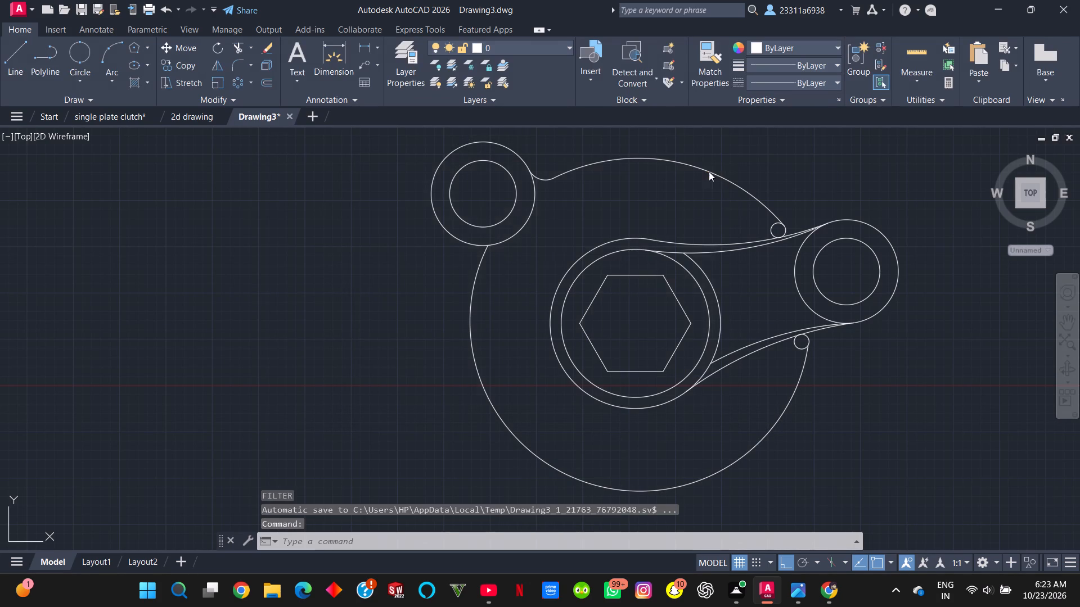
Fillet the upper-left ring's outer circle to the outer circle around the hexagon with radius 50.
key("f")
key("Return")
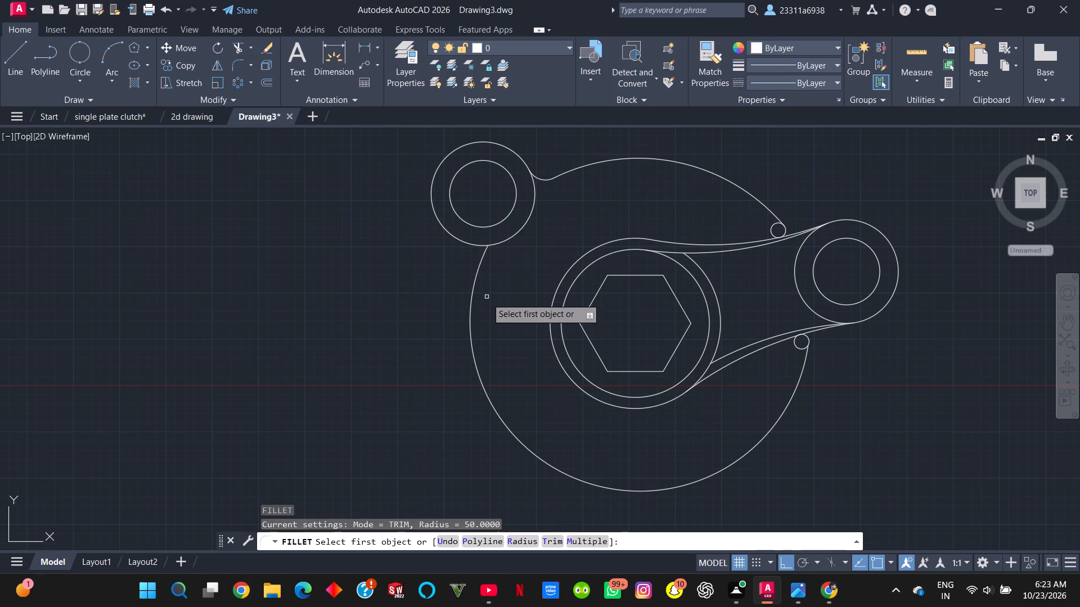
double_click(524, 544)
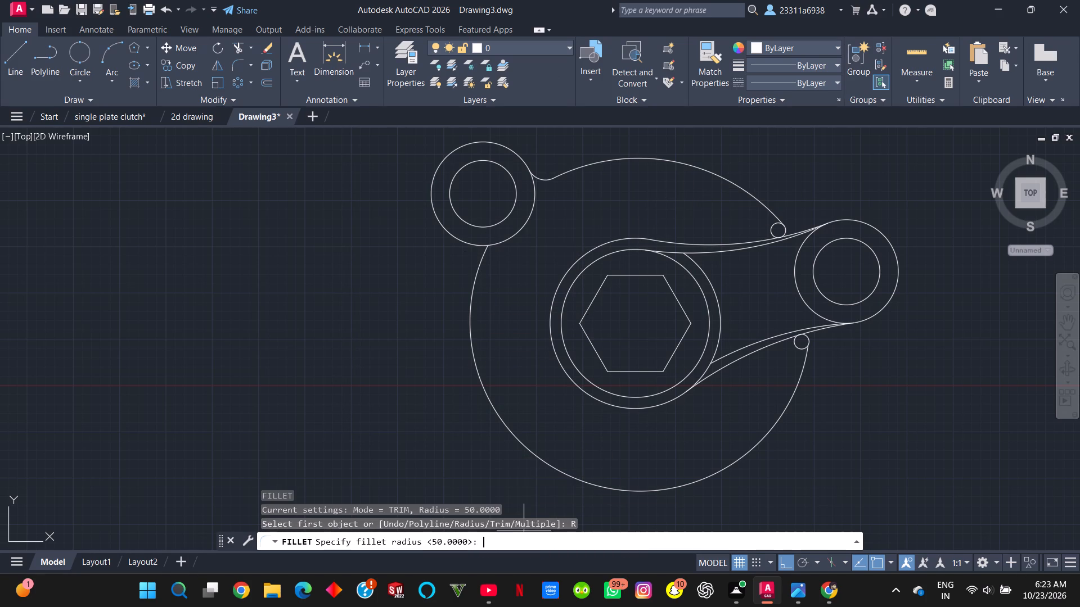
key("5")
key("0")
key("Return")
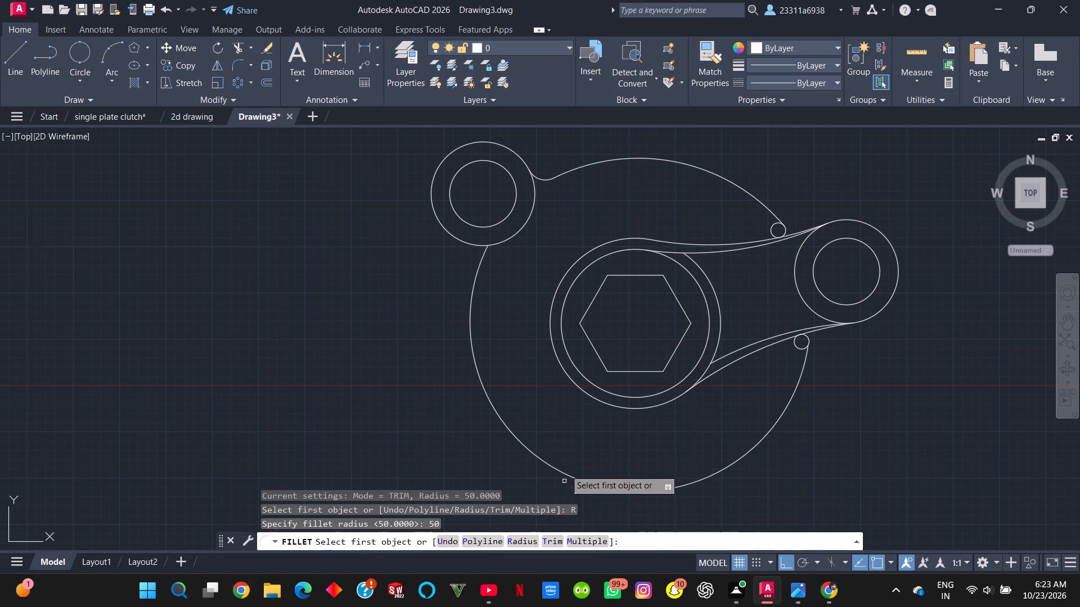
left_click(461, 242)
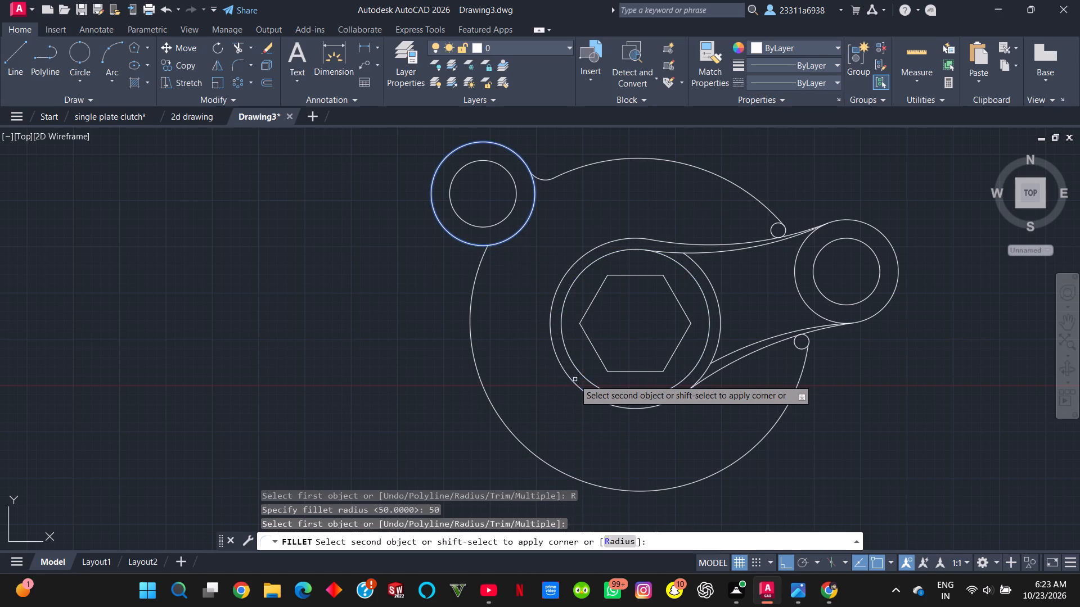
left_click(573, 379)
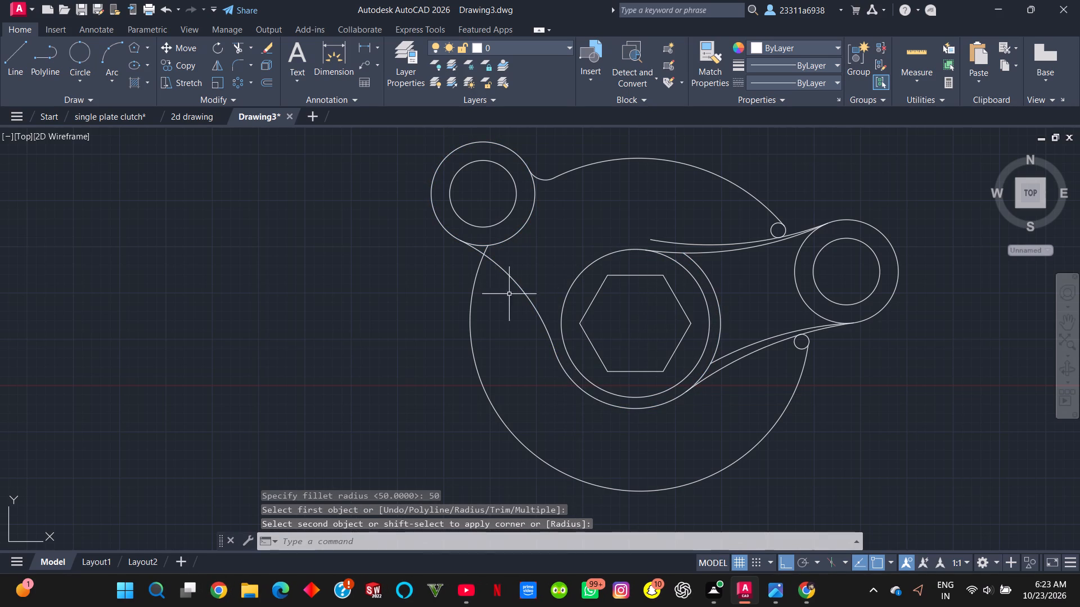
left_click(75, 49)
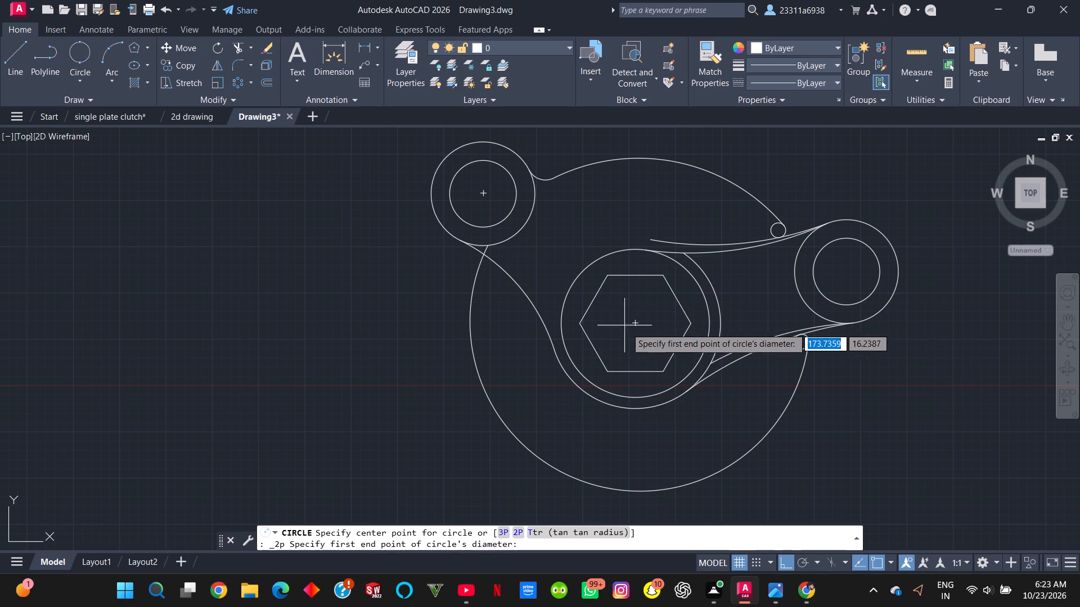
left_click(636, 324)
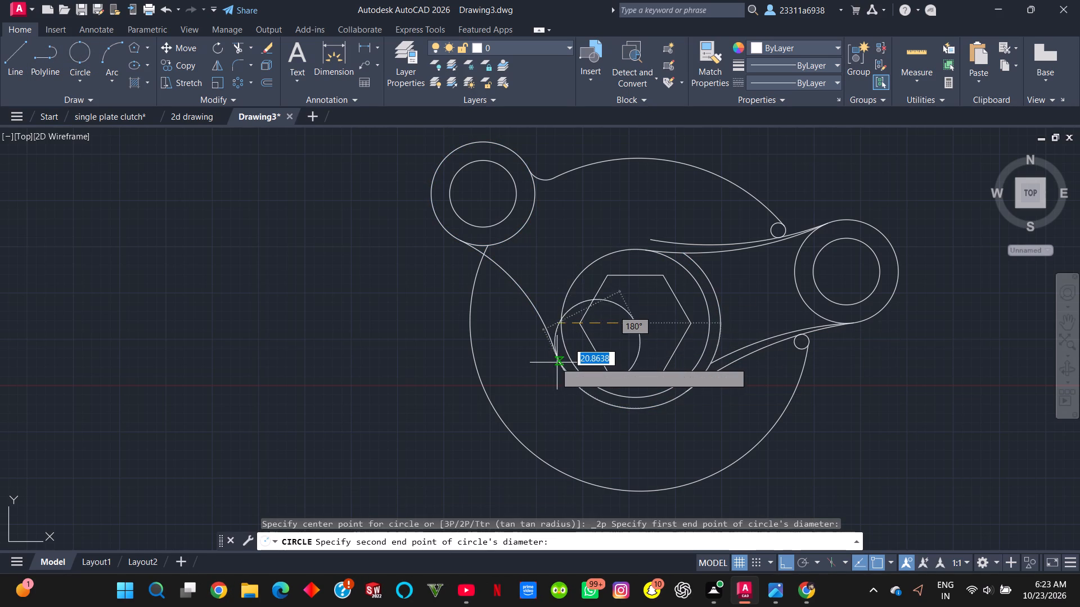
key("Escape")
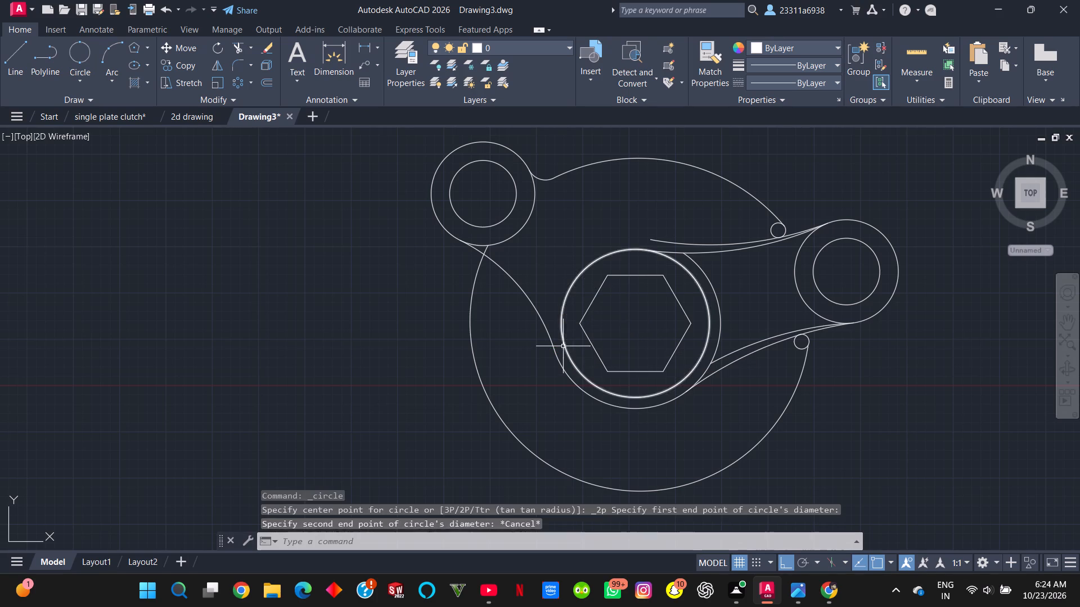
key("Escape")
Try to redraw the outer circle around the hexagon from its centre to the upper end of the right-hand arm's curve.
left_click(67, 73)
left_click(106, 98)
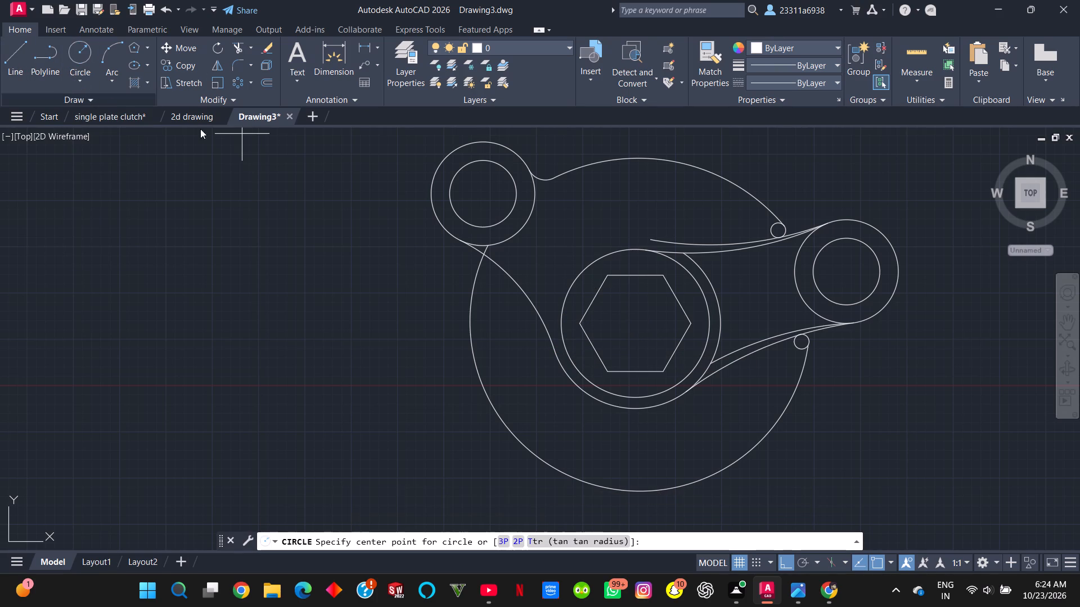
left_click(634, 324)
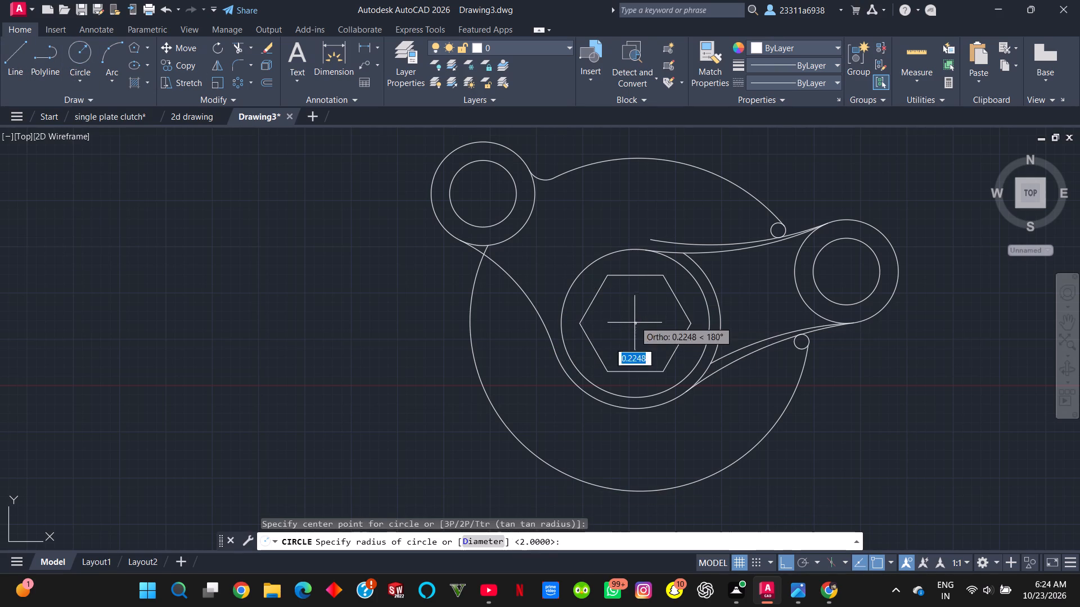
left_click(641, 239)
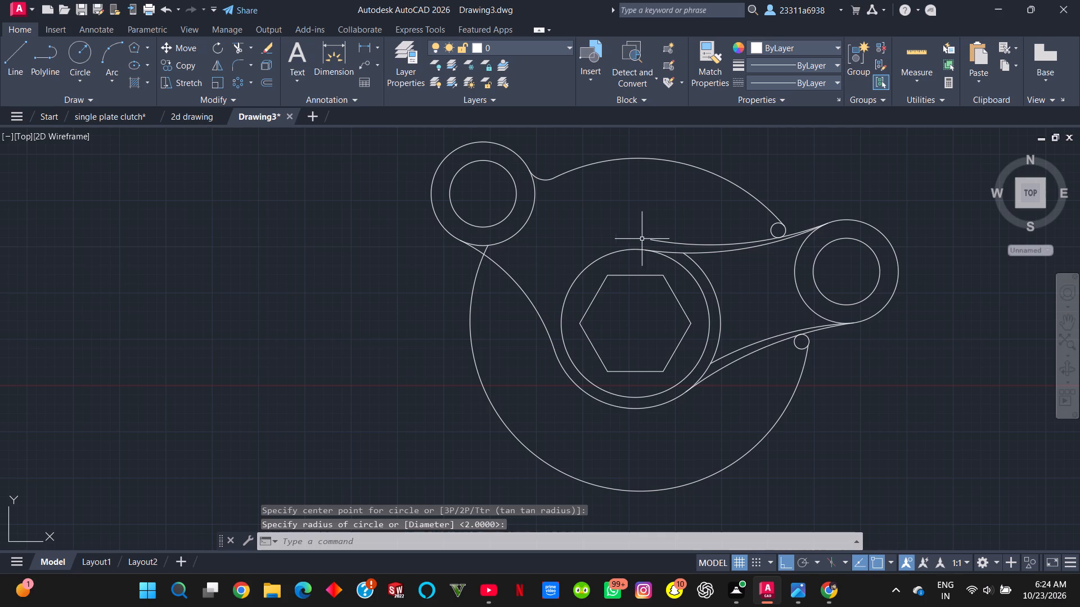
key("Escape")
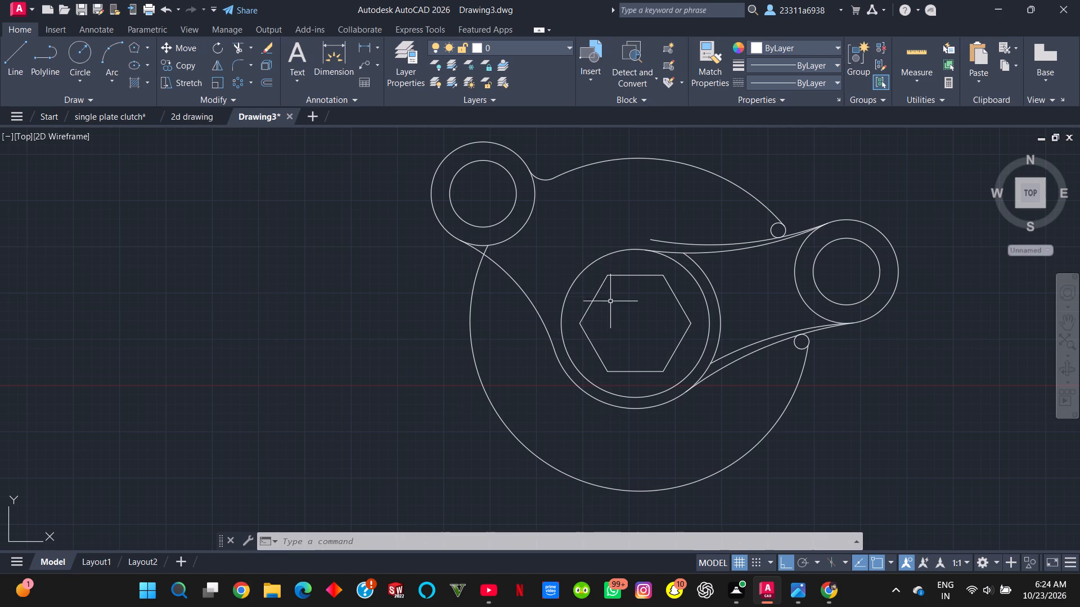
Draw a circle of radius about 22.85 centred on the hexagon, out to the bottom of the existing outer arc.
left_click(88, 57)
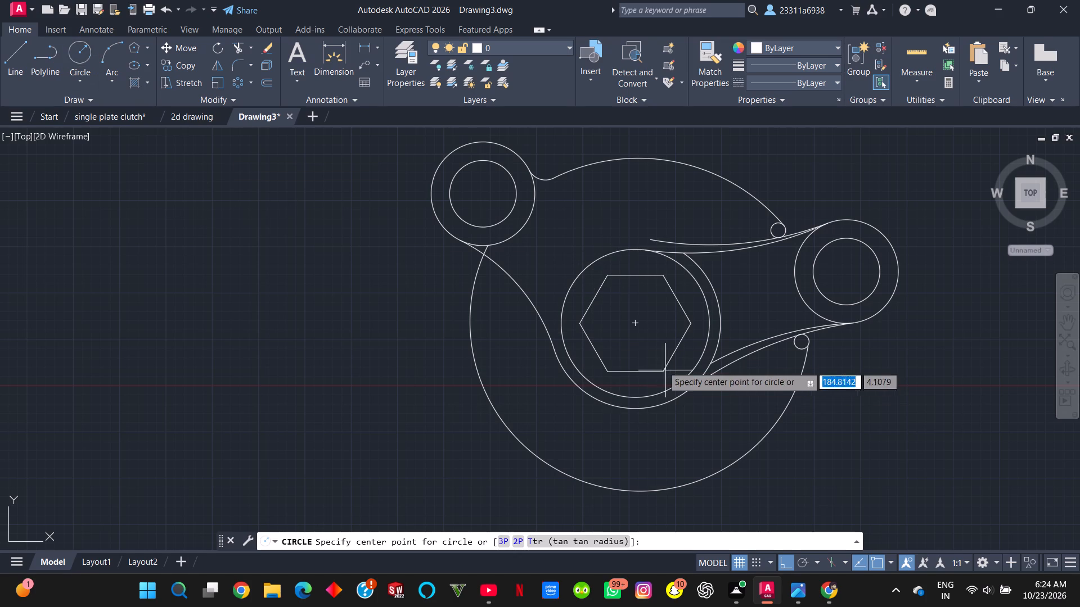
left_click(636, 325)
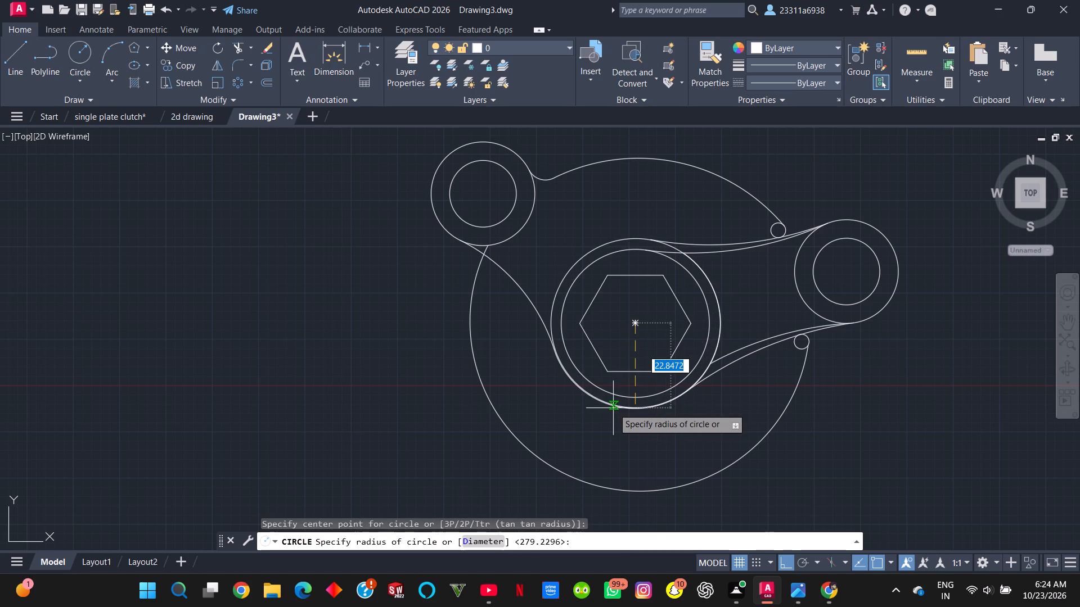
left_click(613, 408)
key("Escape")
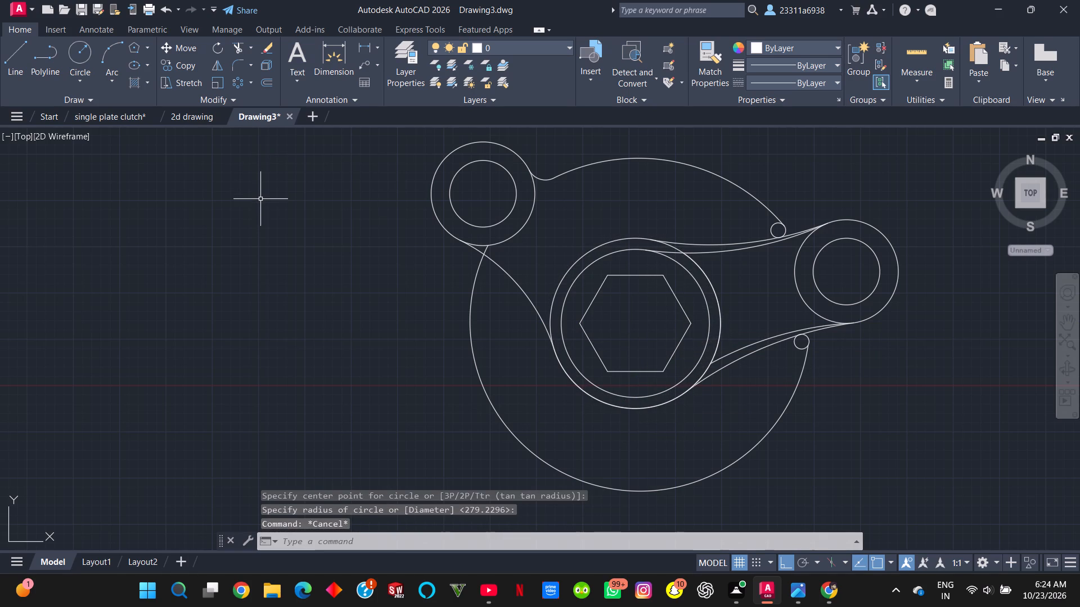
Trim the end of the right-hand arm's upper curve that lies inside the outer circle around the hexagon.
type("tr")
key("Return")
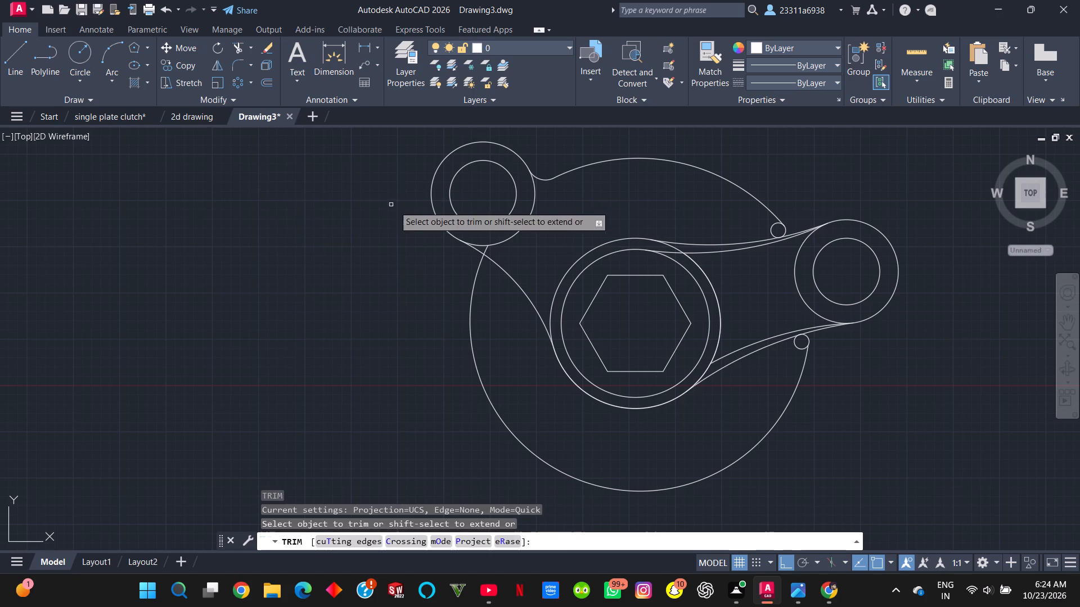
left_click(660, 246)
left_click_drag(660, 246, 671, 257)
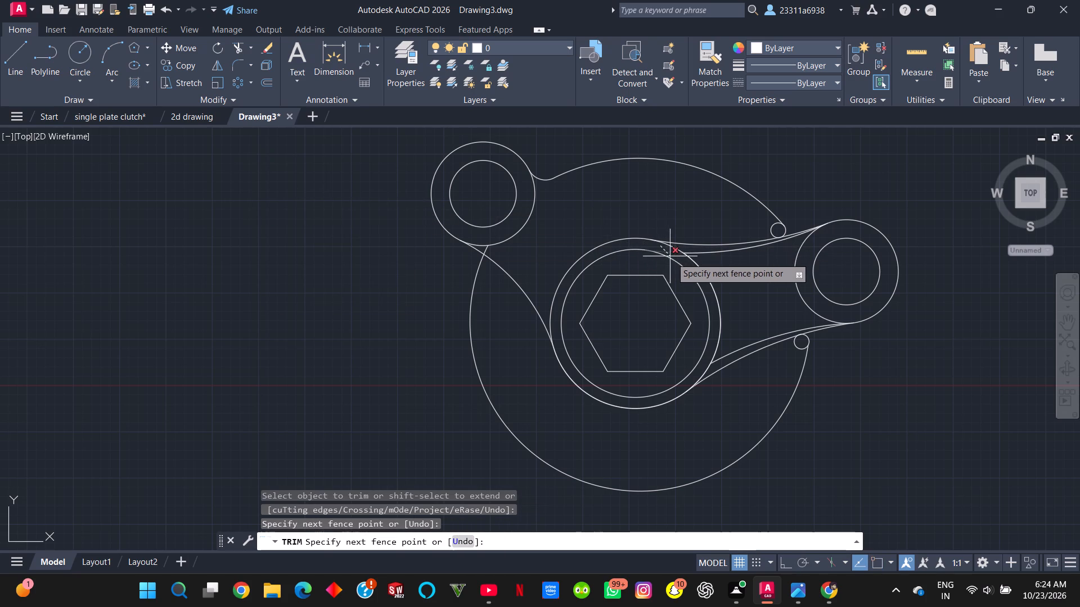
left_click_drag(671, 257, 673, 258)
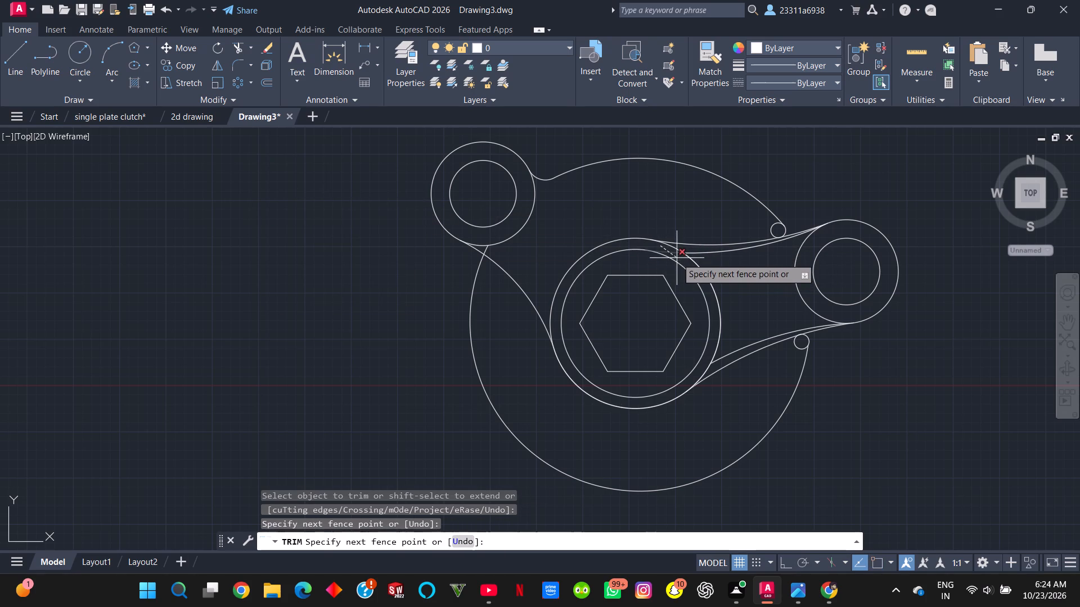
left_click(677, 258)
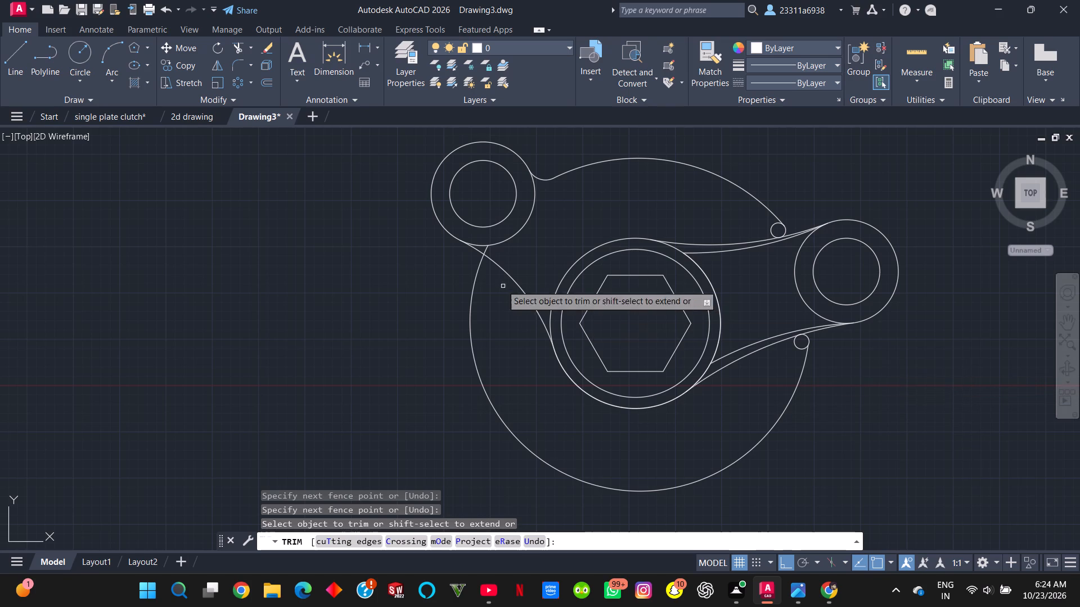
Trim the large arc's short end between the upper-left ring and the radius 50 fillet curve.
left_click(485, 252)
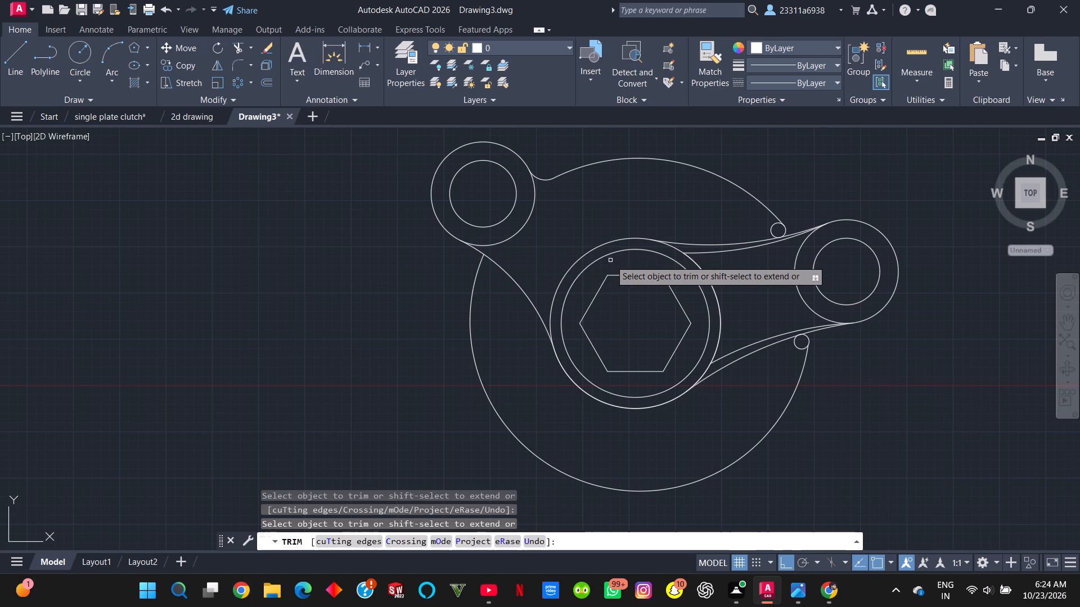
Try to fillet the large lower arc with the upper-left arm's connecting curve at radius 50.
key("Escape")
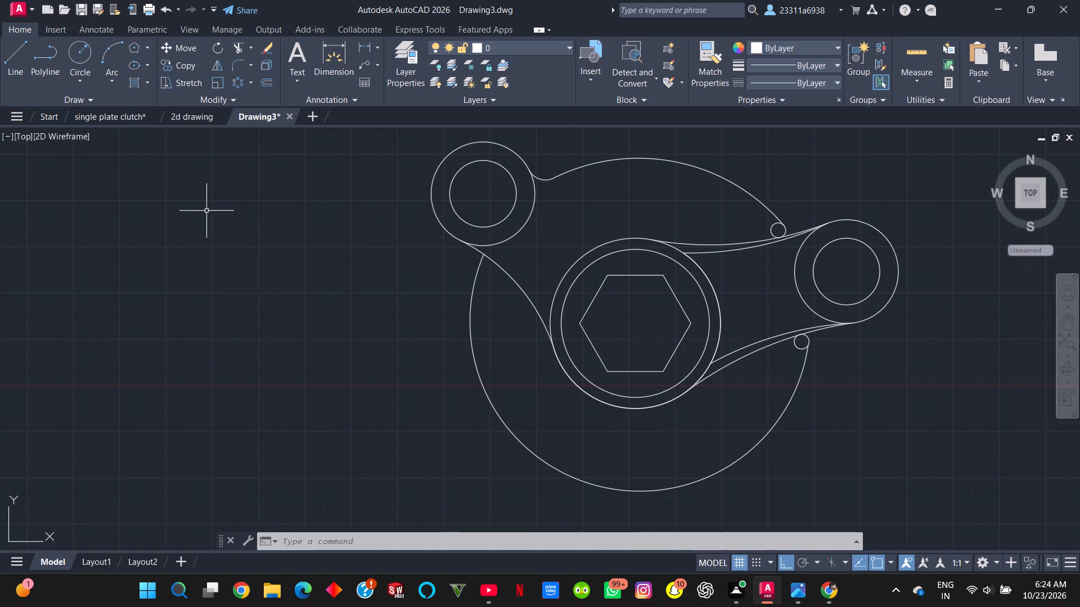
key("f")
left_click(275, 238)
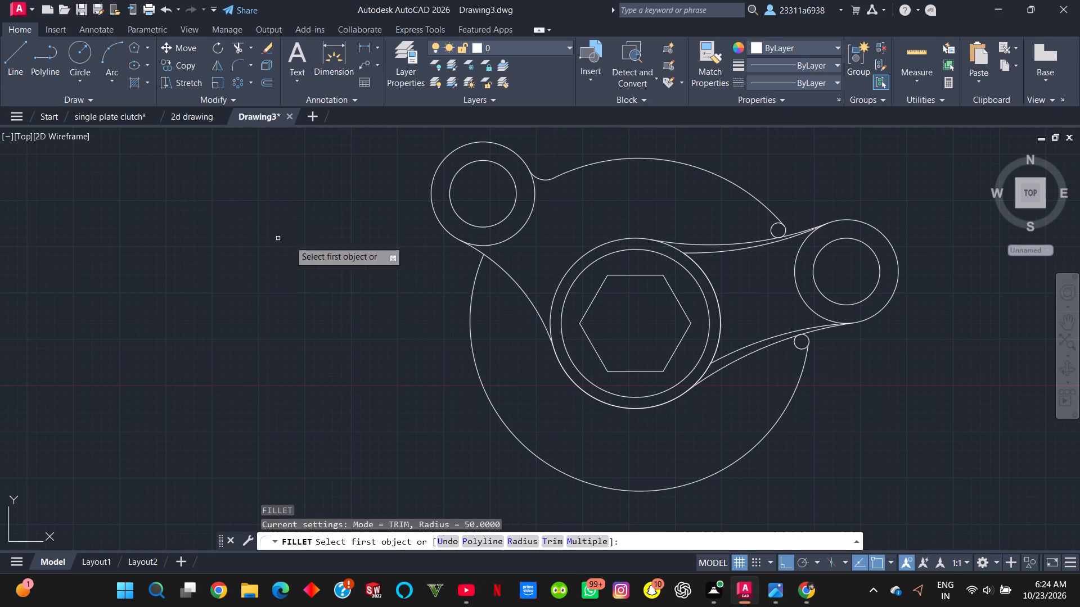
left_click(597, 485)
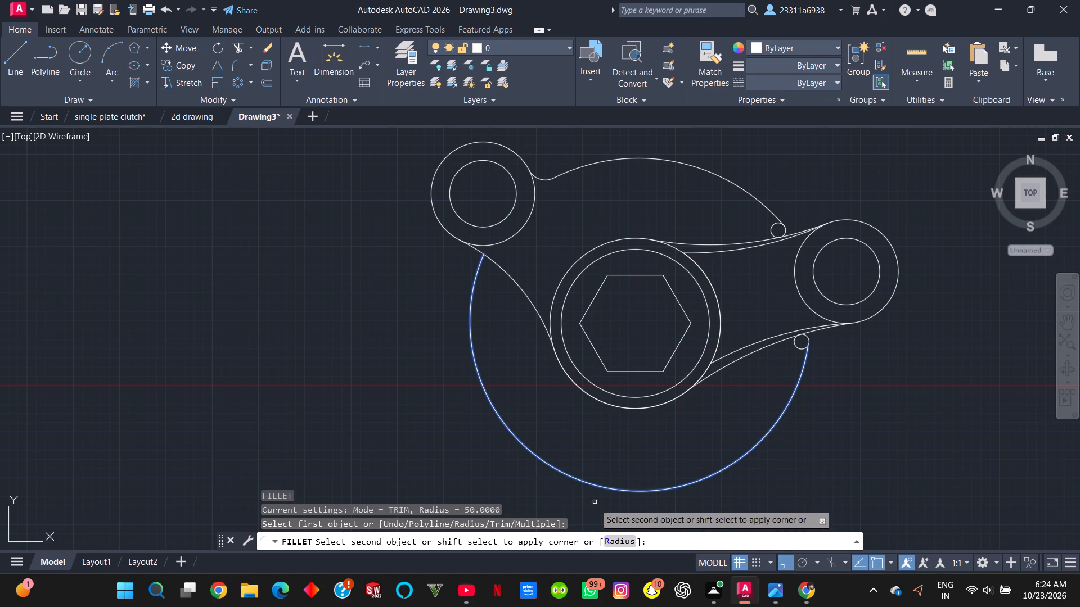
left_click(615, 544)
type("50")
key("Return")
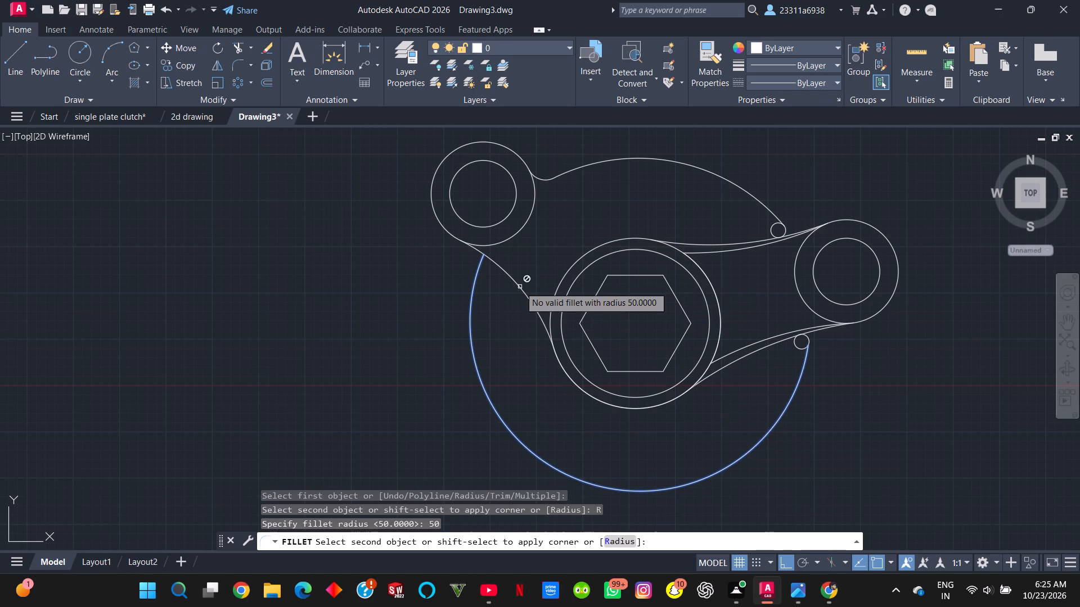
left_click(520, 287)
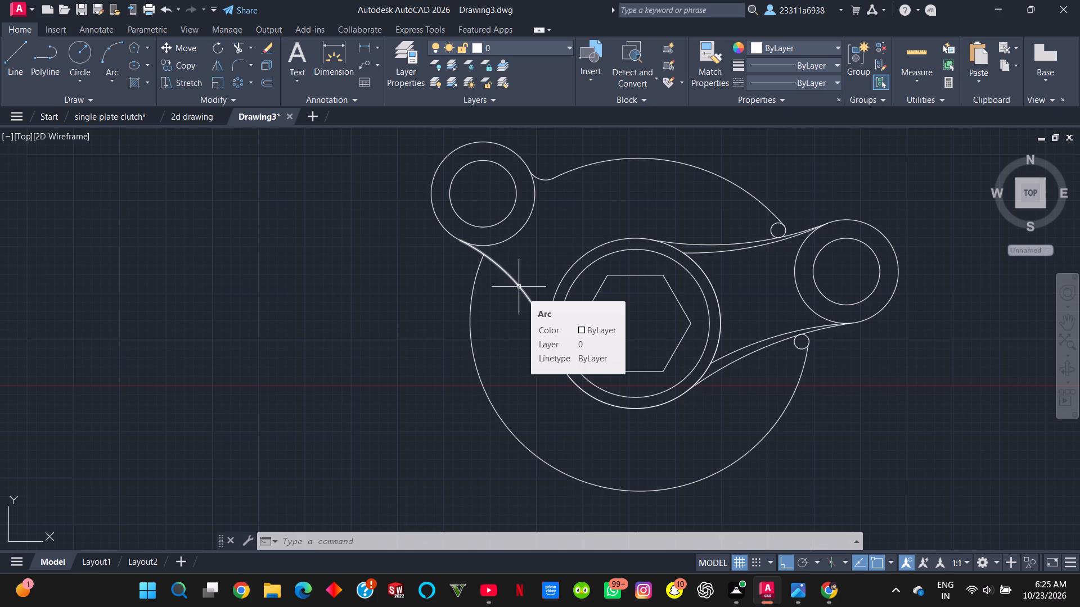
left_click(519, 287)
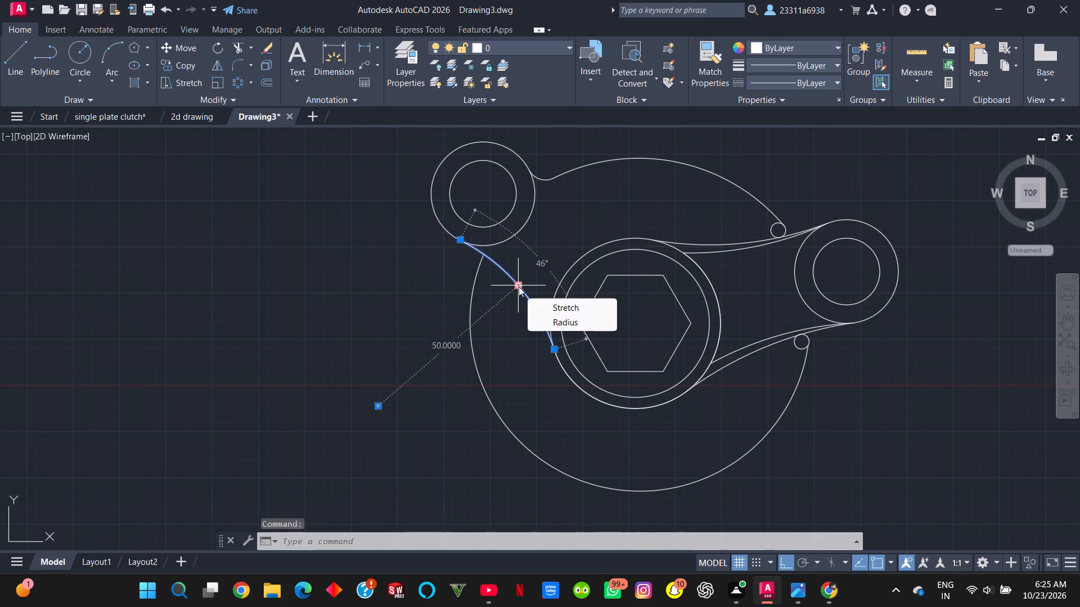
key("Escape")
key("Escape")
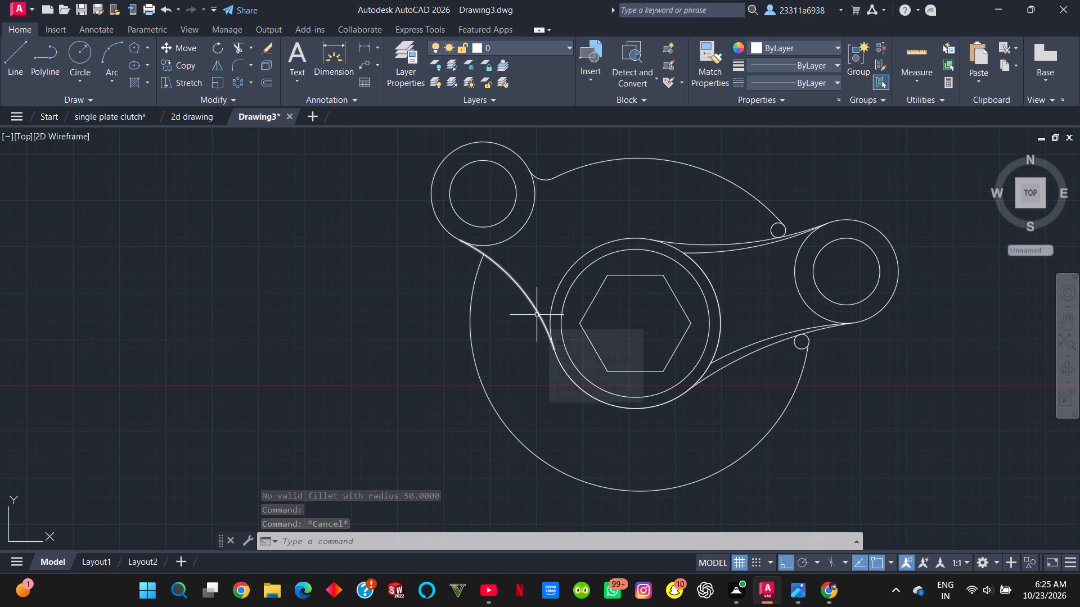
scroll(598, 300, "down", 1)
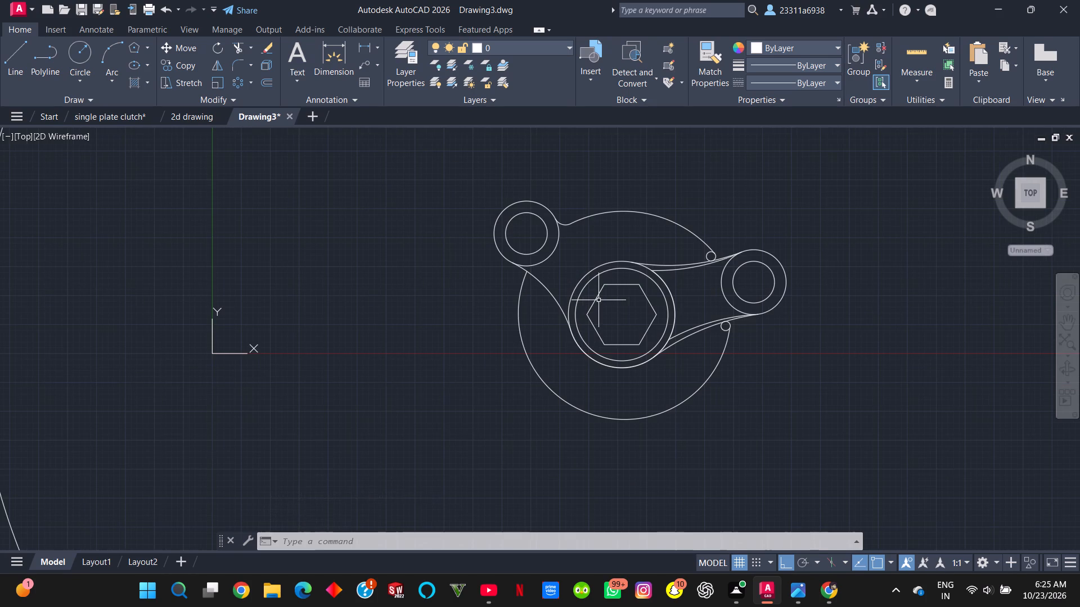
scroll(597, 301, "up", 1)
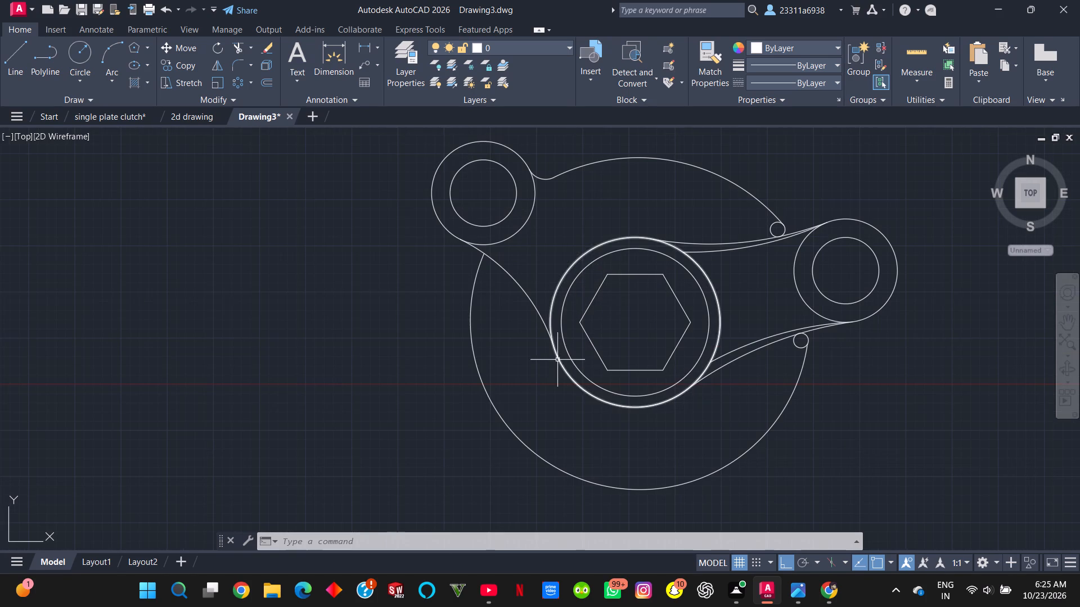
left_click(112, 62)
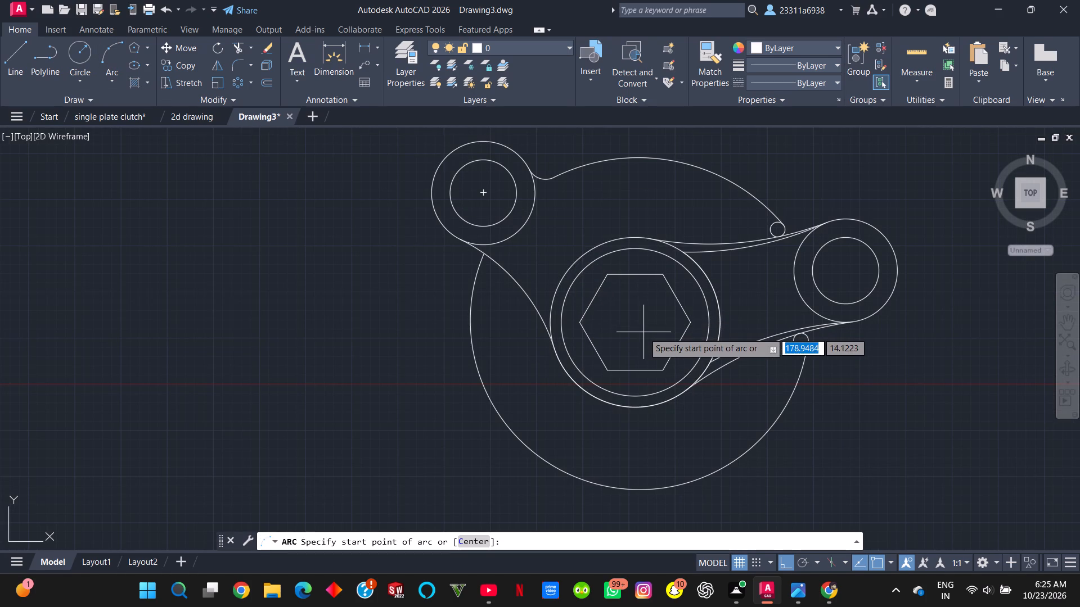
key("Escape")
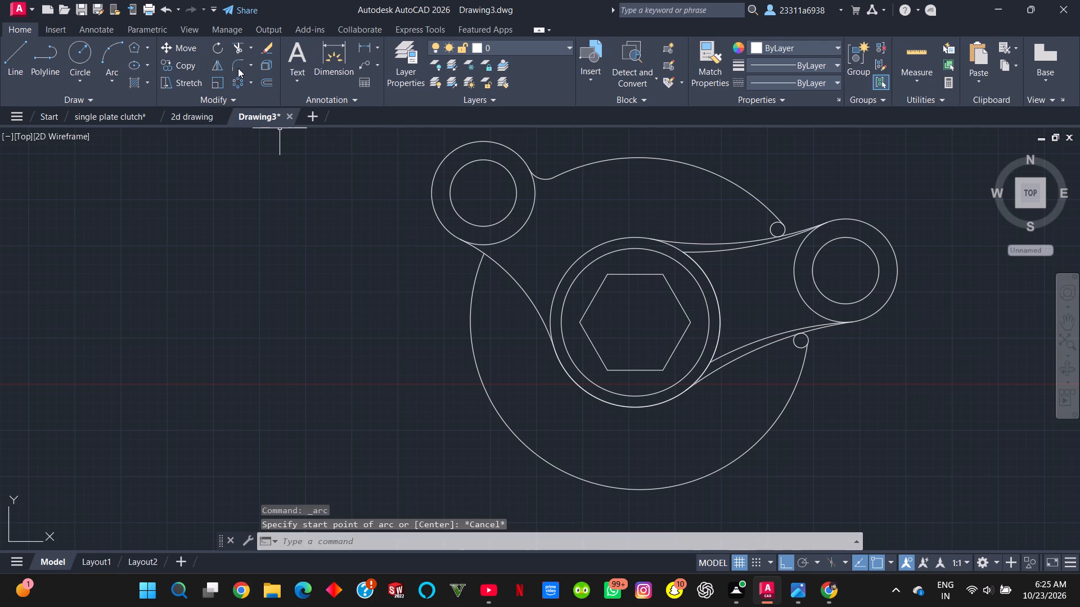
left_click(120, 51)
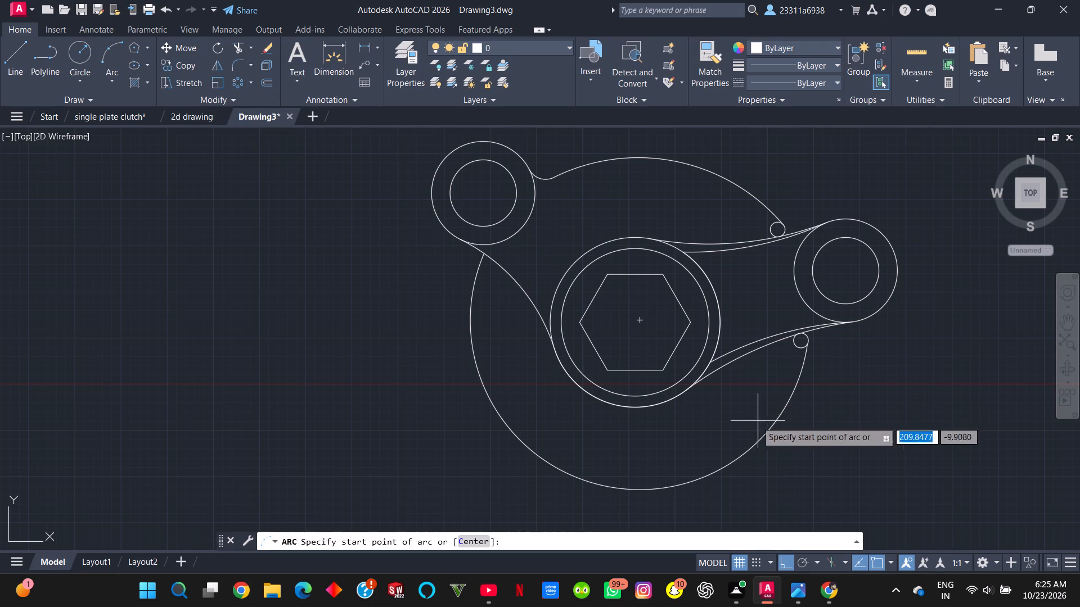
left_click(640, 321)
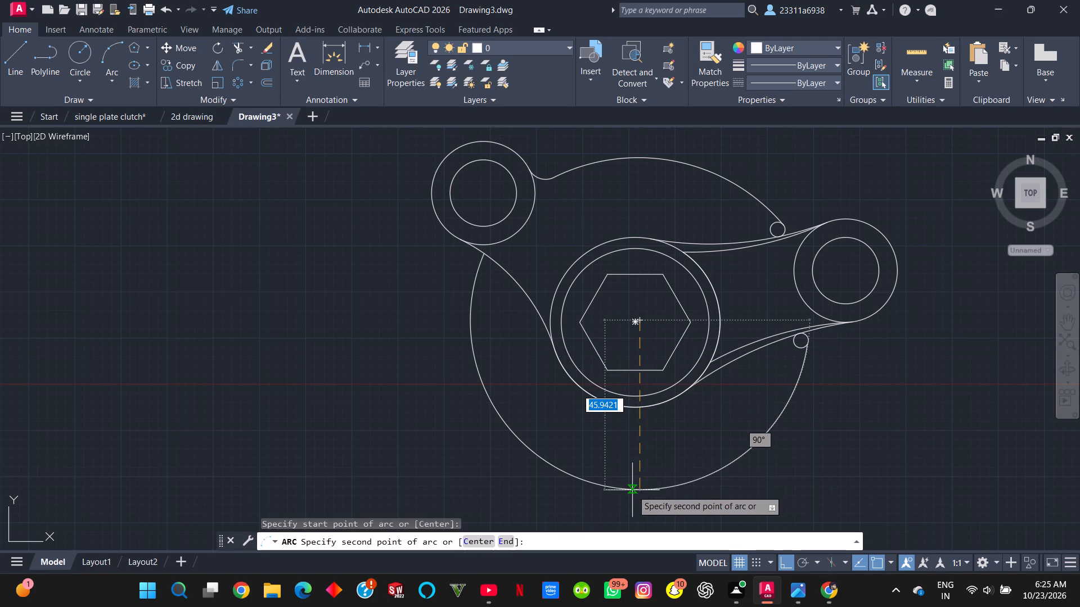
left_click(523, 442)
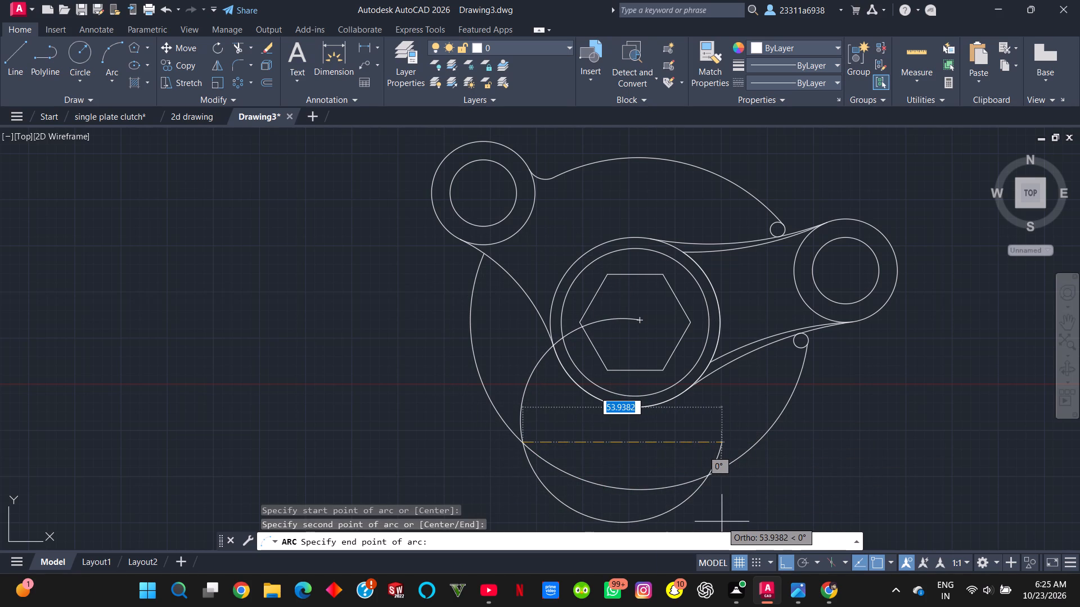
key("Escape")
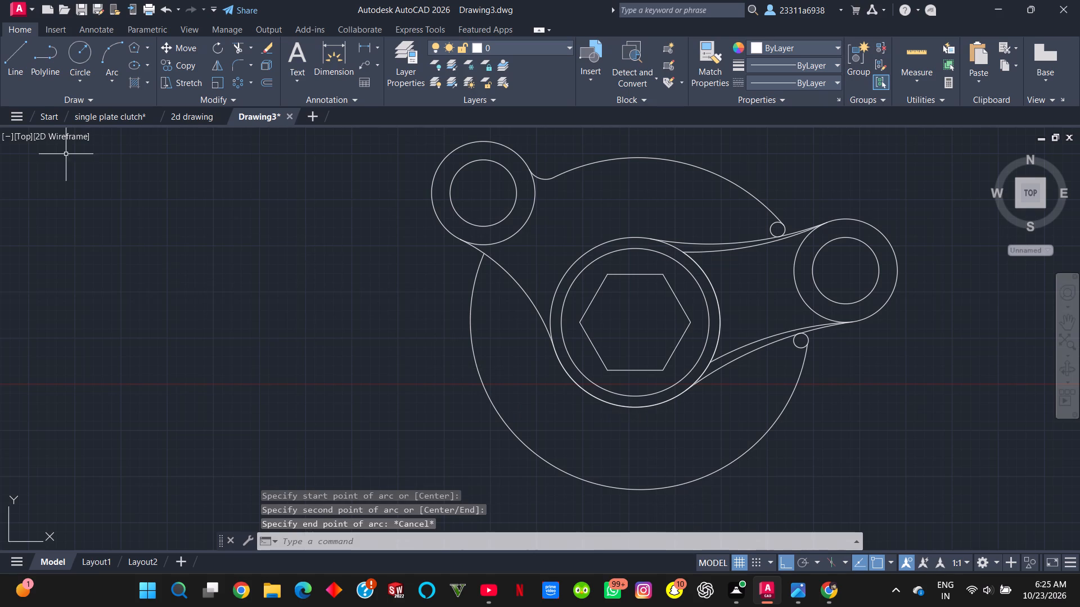
Start a line for the lower part of the drawing, around the hexagon hub and large lower arc.
left_click(12, 55)
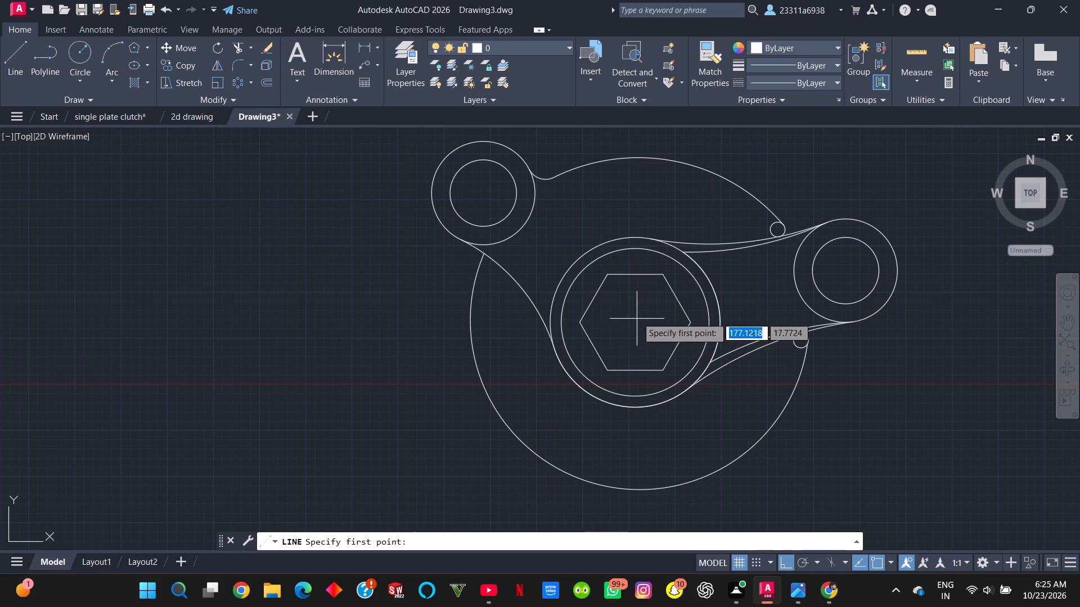
key("Escape")
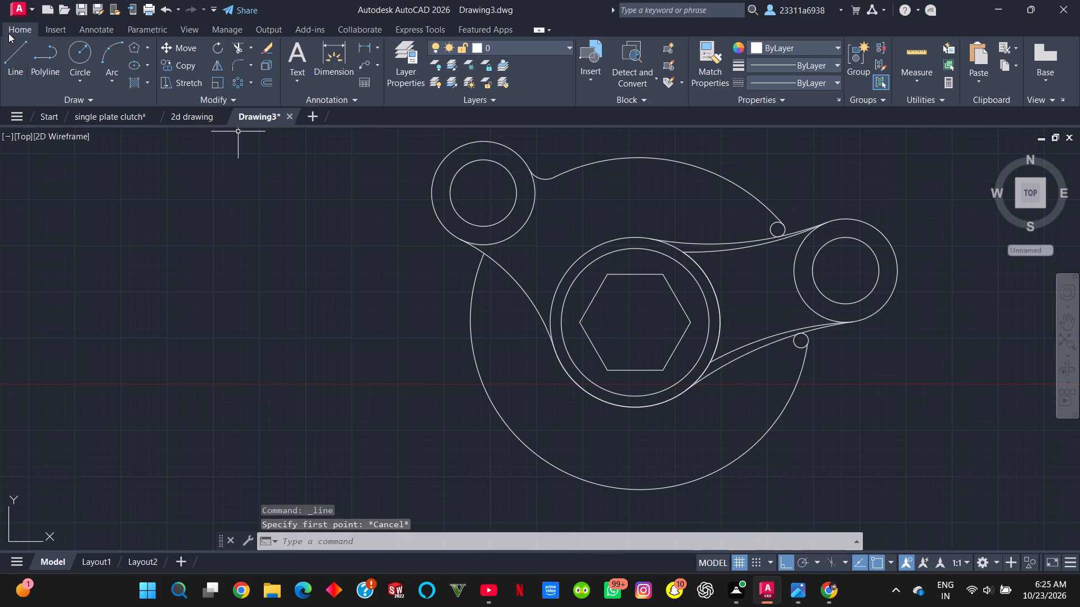
left_click(10, 49)
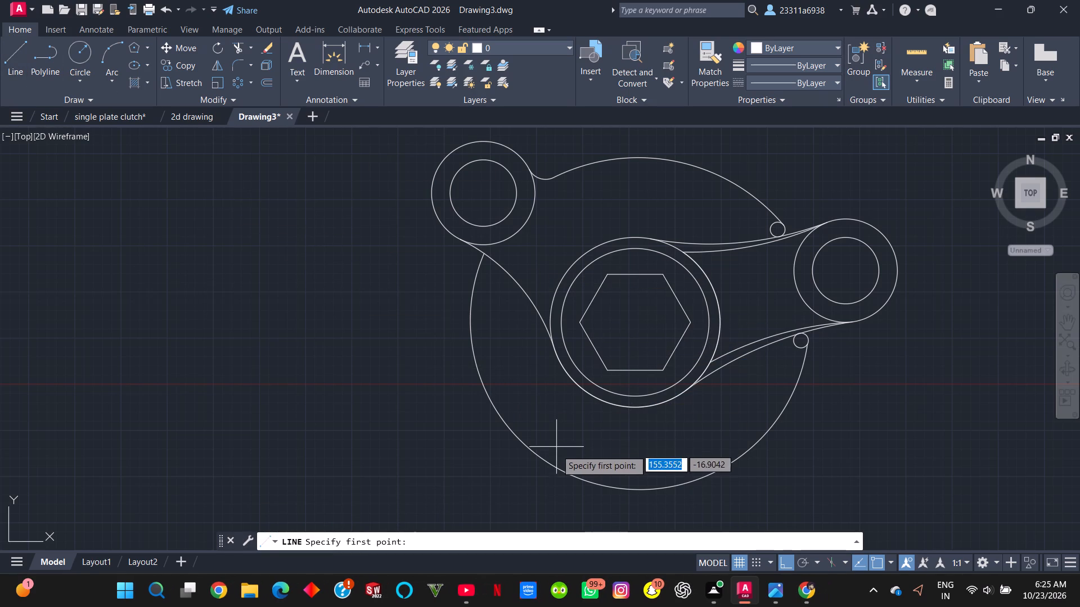
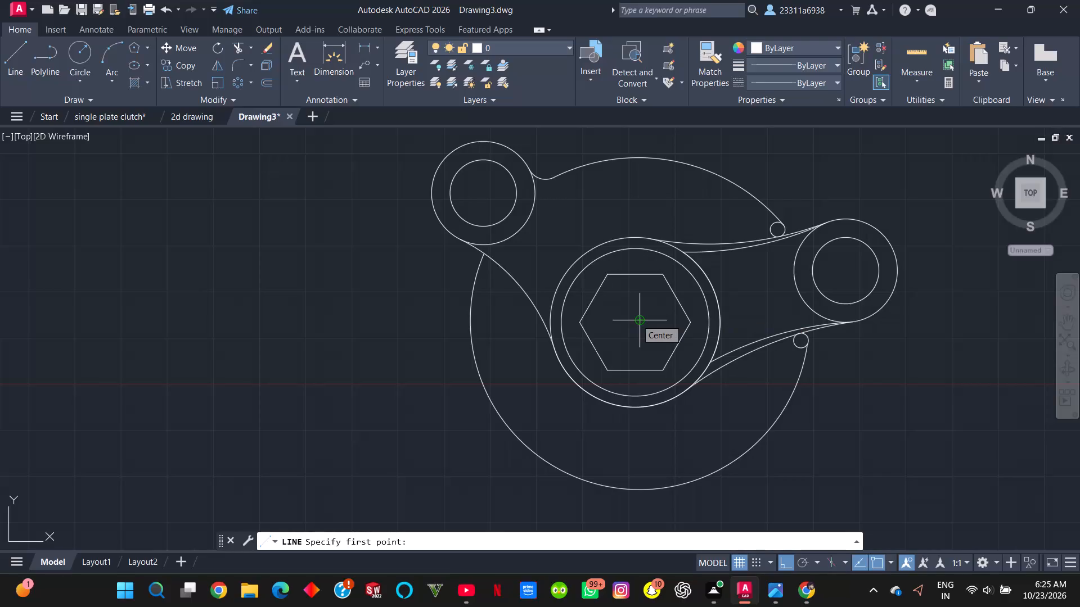
Draw a slanted line from the hexagon hub's centre to the lower-left stretch of the large lower arc.
left_click(636, 319)
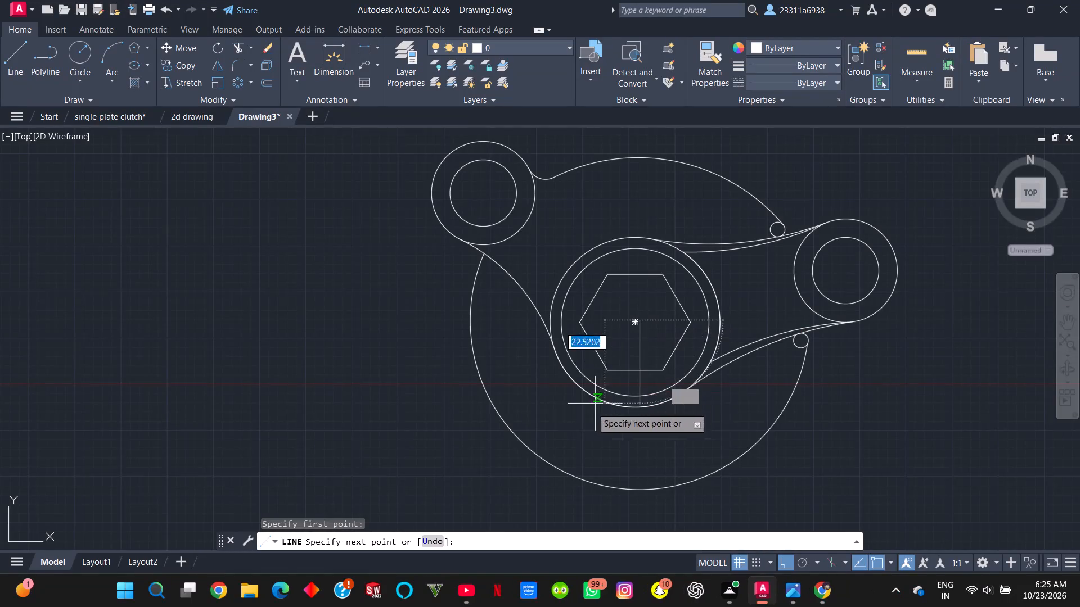
left_click(541, 457)
key("Escape")
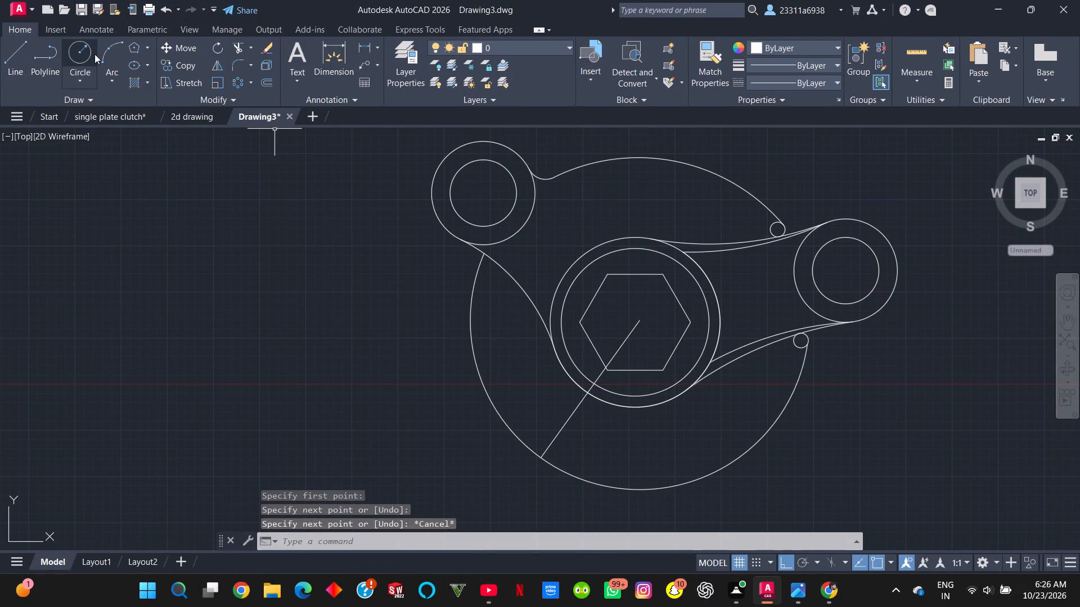
Fillet the outer circle around the hexagon with the slanted line at radius 50, using the Multiple option.
key("f")
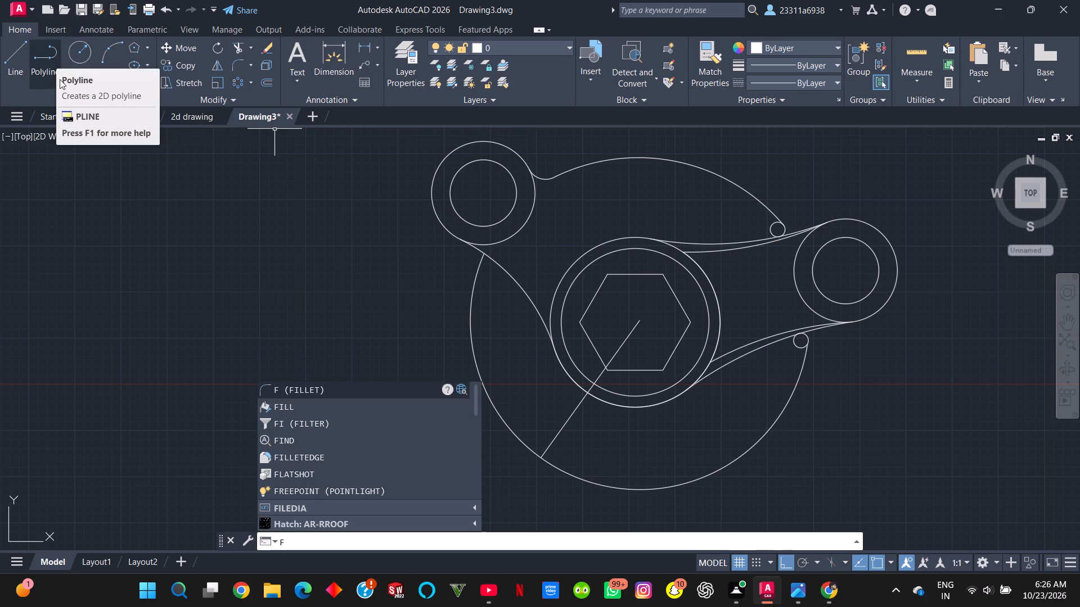
left_click(348, 390)
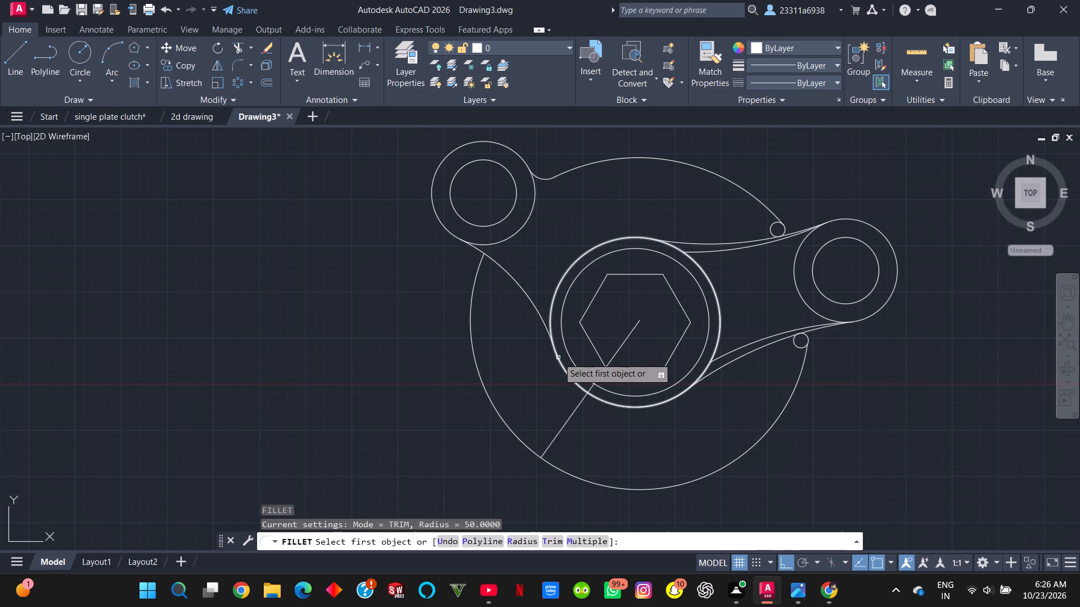
left_click(532, 540)
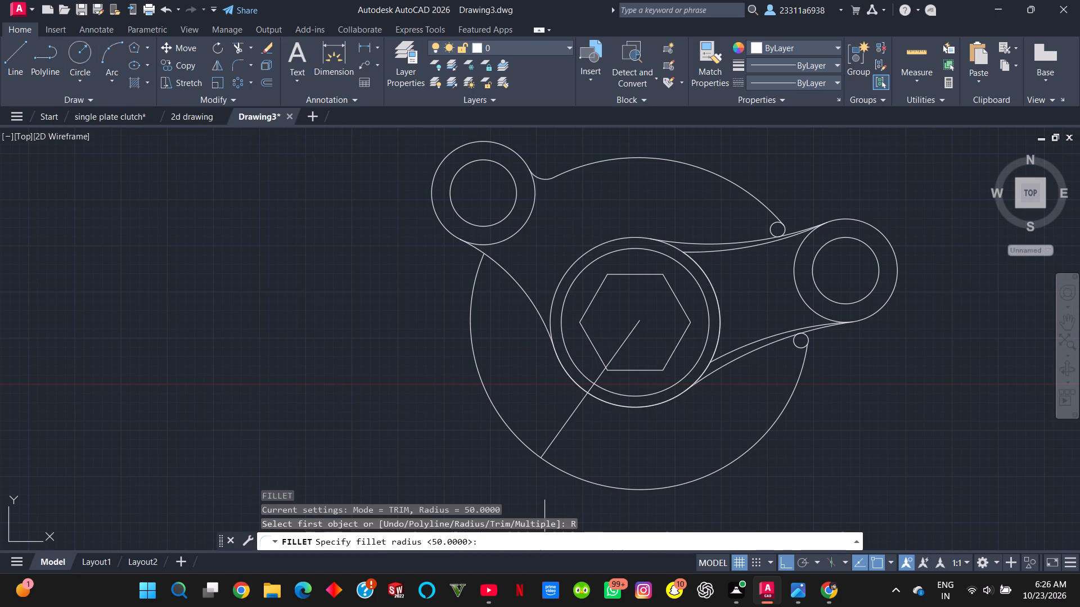
type("50")
key("Return")
left_click(584, 541)
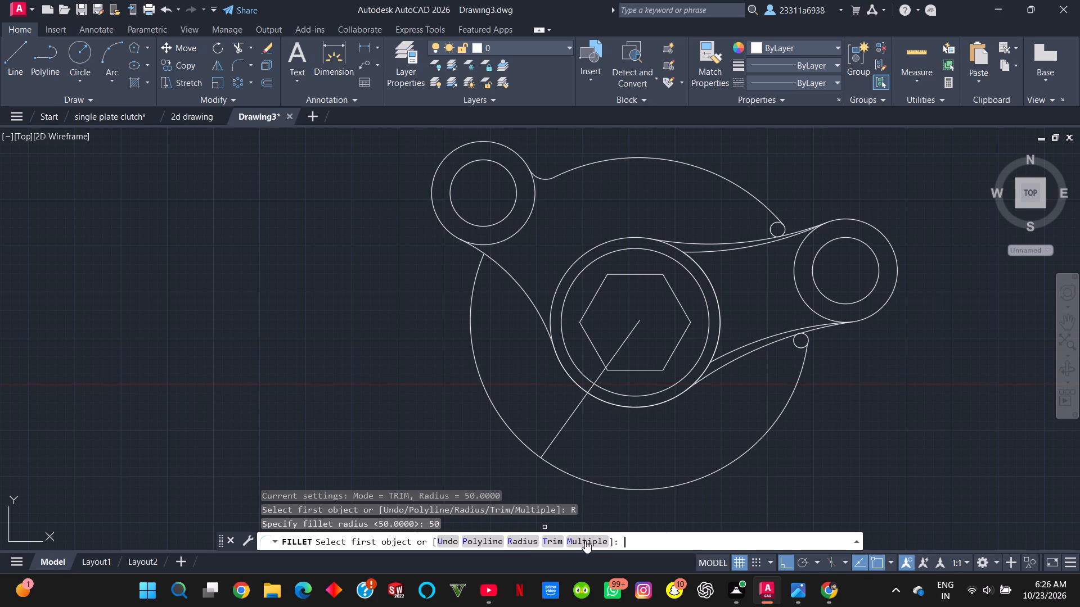
left_click(560, 359)
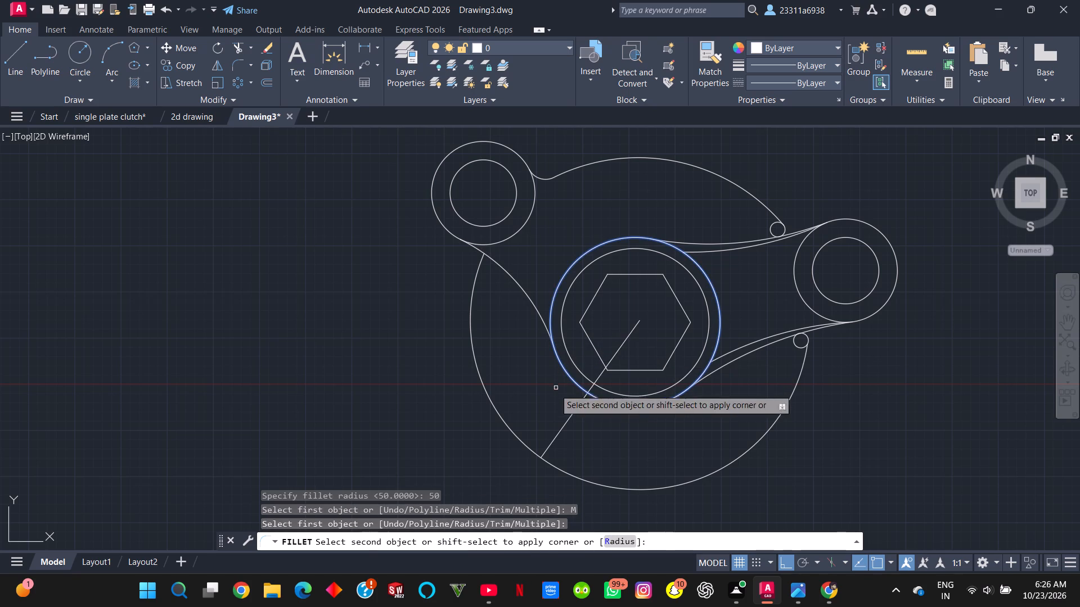
left_click(543, 453)
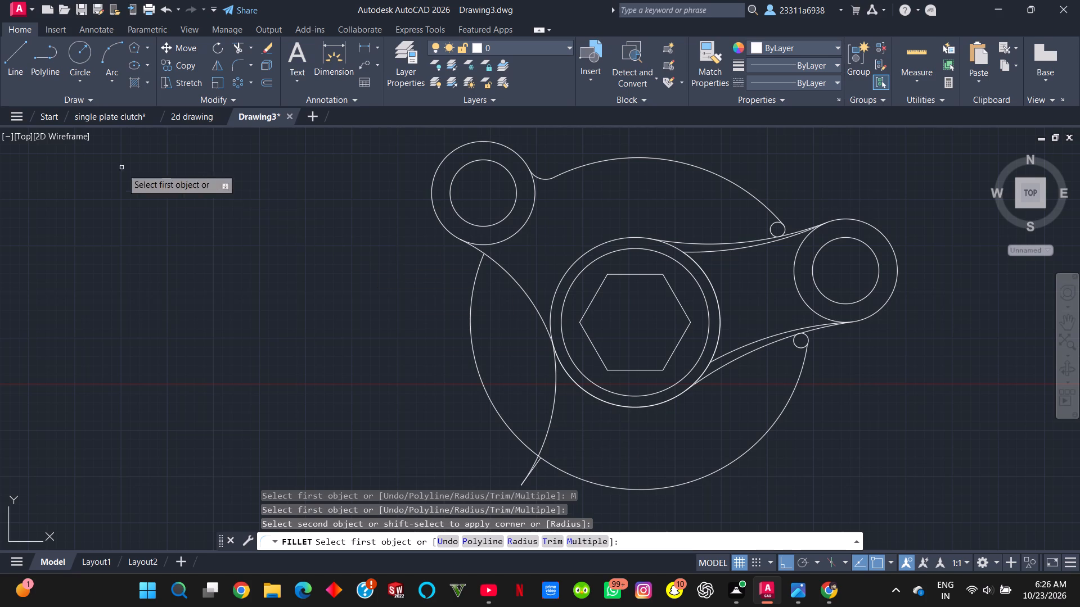
key("grave")
key("Escape")
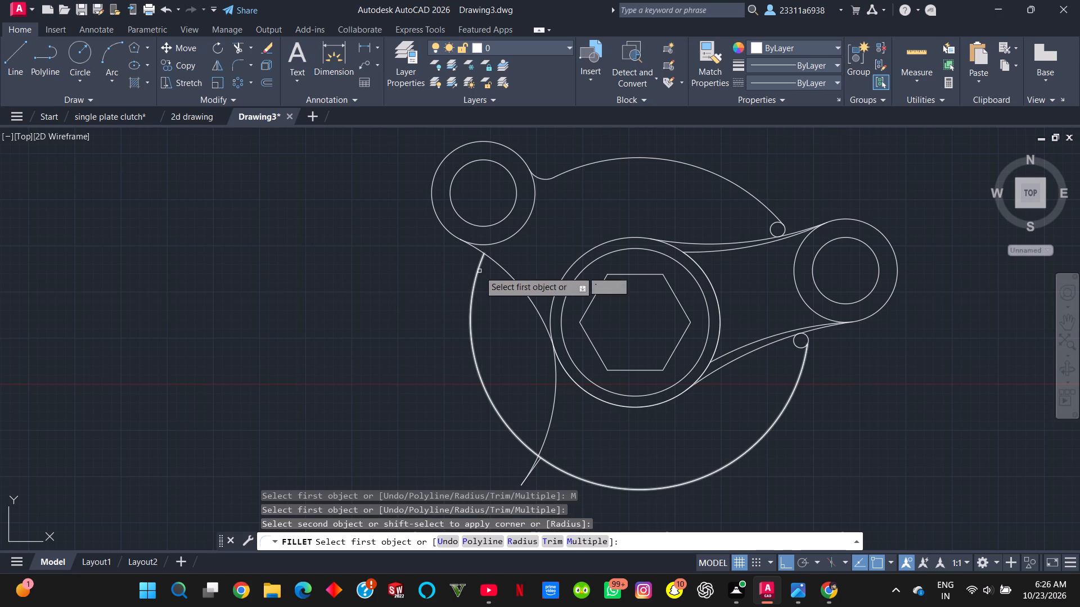
Trim the large arc's left stretch up to the new fillet and the fillet and line ends projecting beyond the arc.
type("tr")
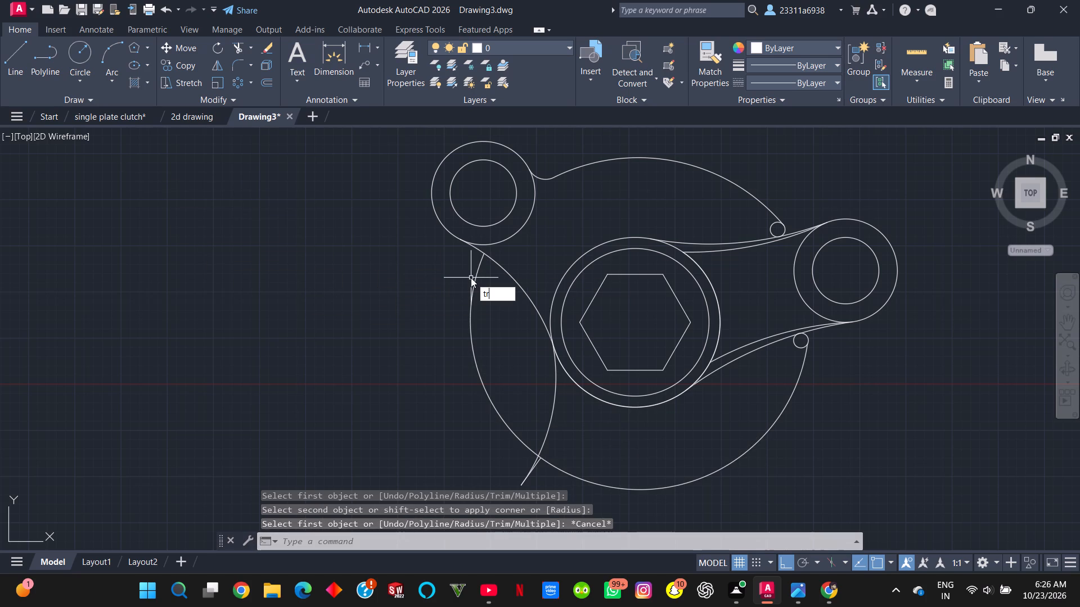
key("Return")
left_click_drag(488, 320, 451, 307)
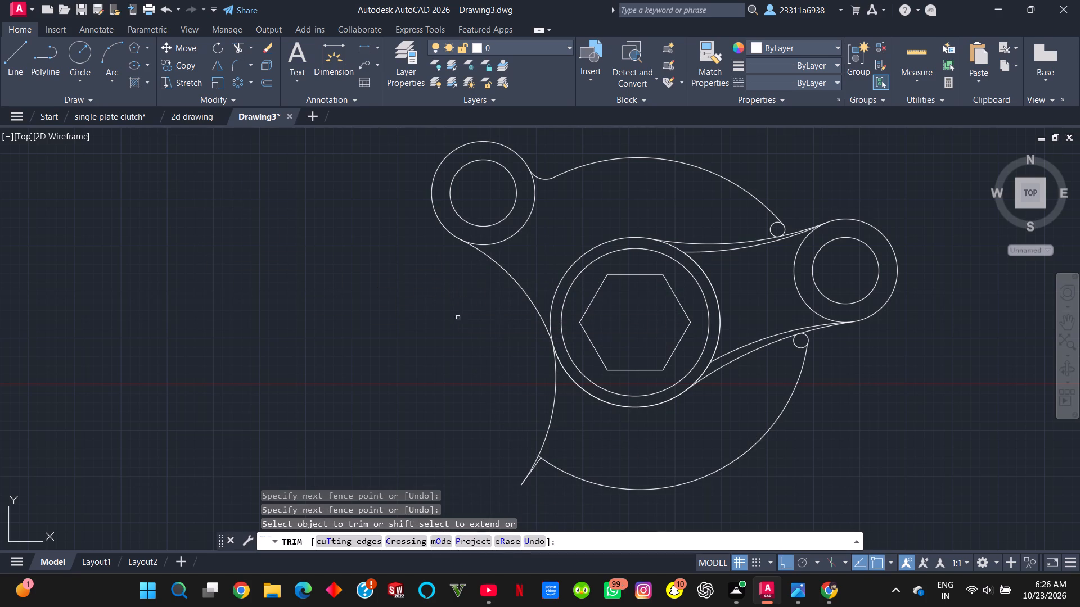
left_click_drag(537, 483, 522, 470)
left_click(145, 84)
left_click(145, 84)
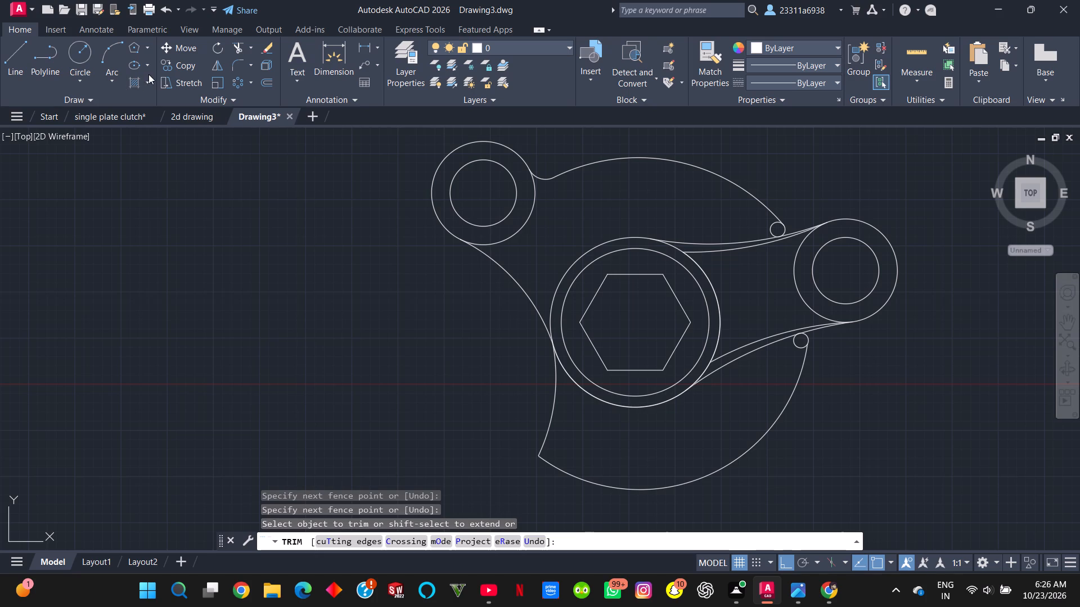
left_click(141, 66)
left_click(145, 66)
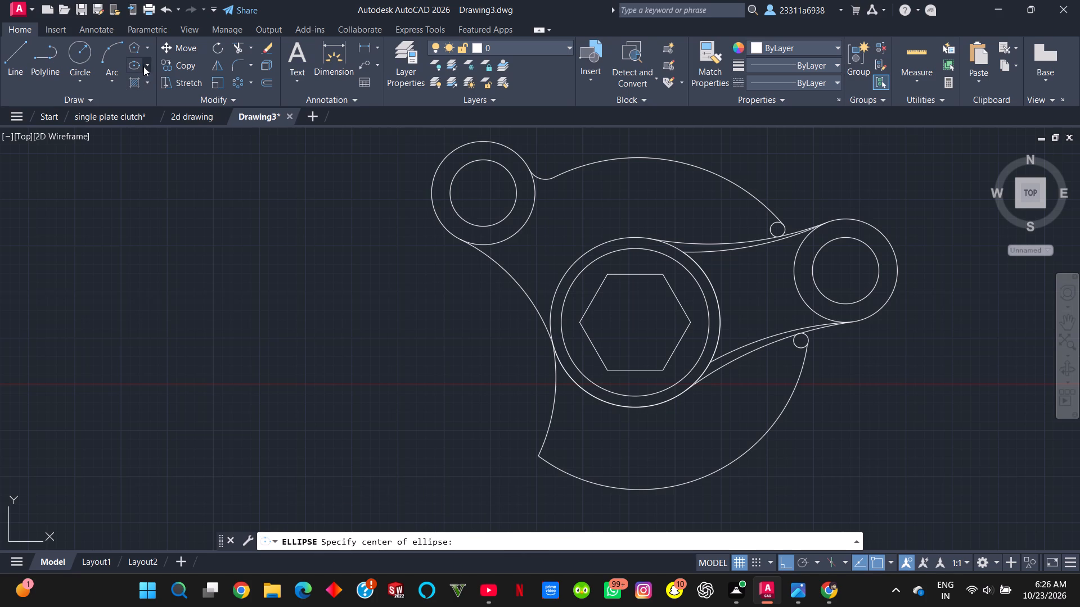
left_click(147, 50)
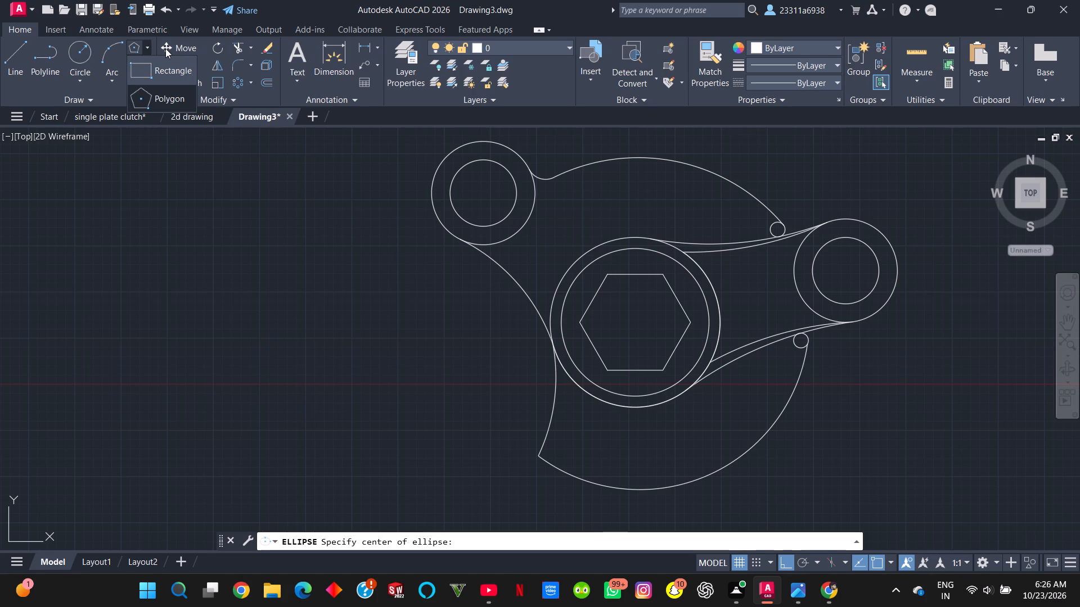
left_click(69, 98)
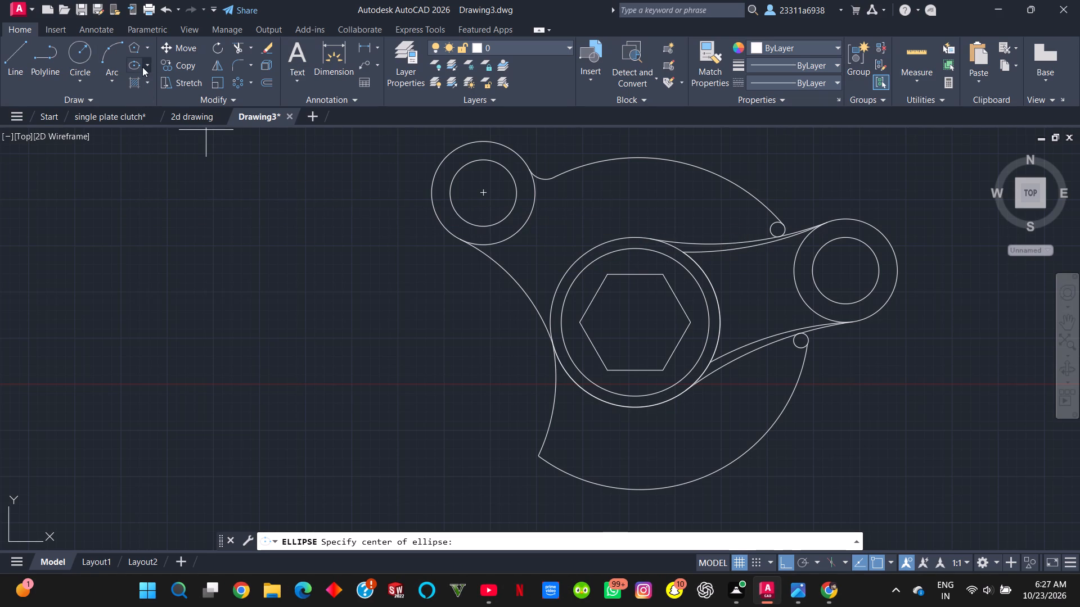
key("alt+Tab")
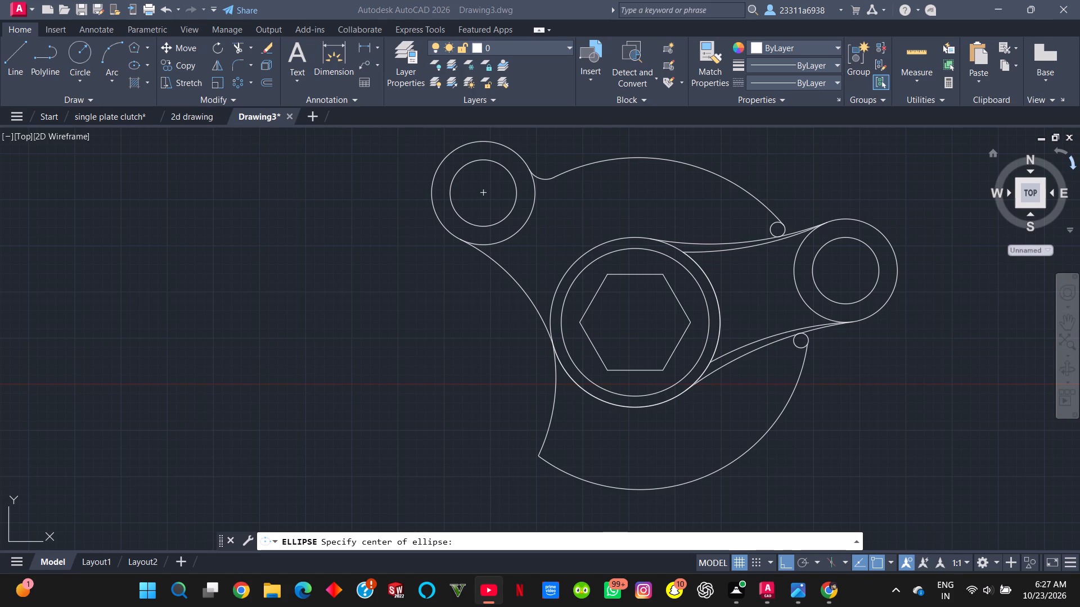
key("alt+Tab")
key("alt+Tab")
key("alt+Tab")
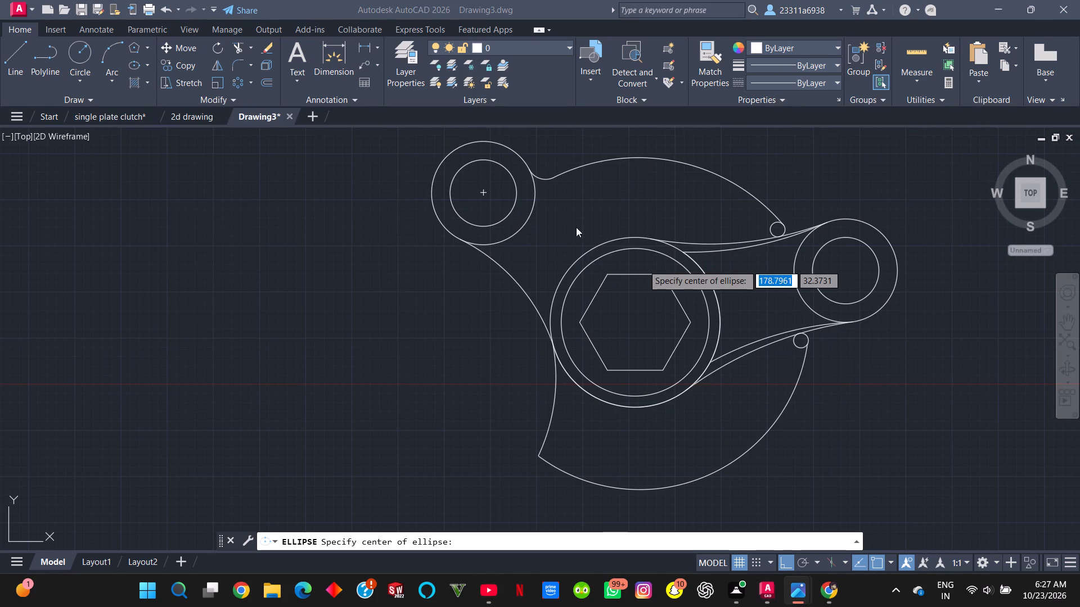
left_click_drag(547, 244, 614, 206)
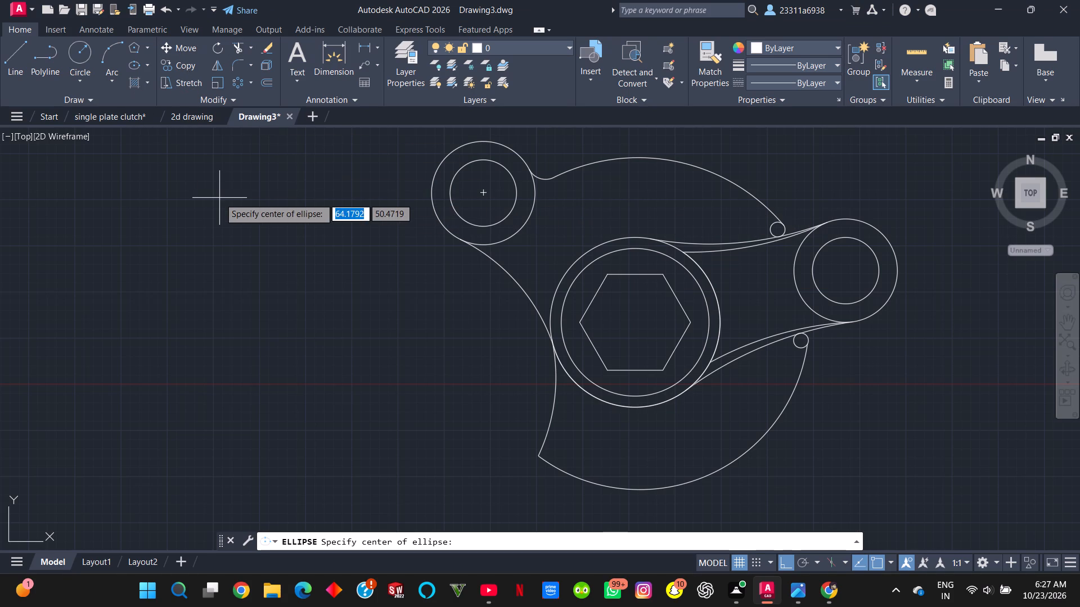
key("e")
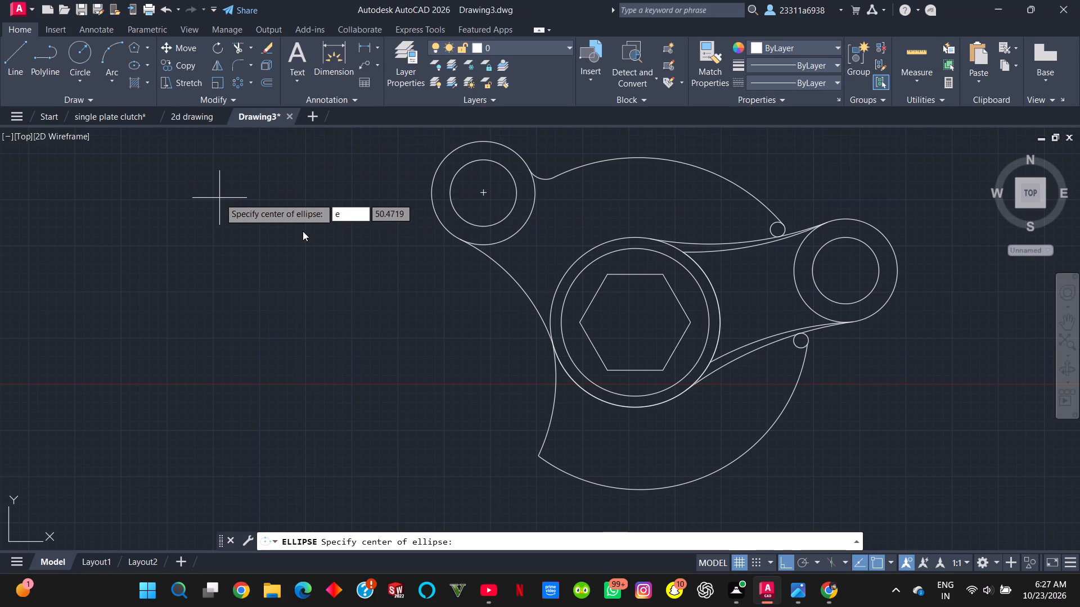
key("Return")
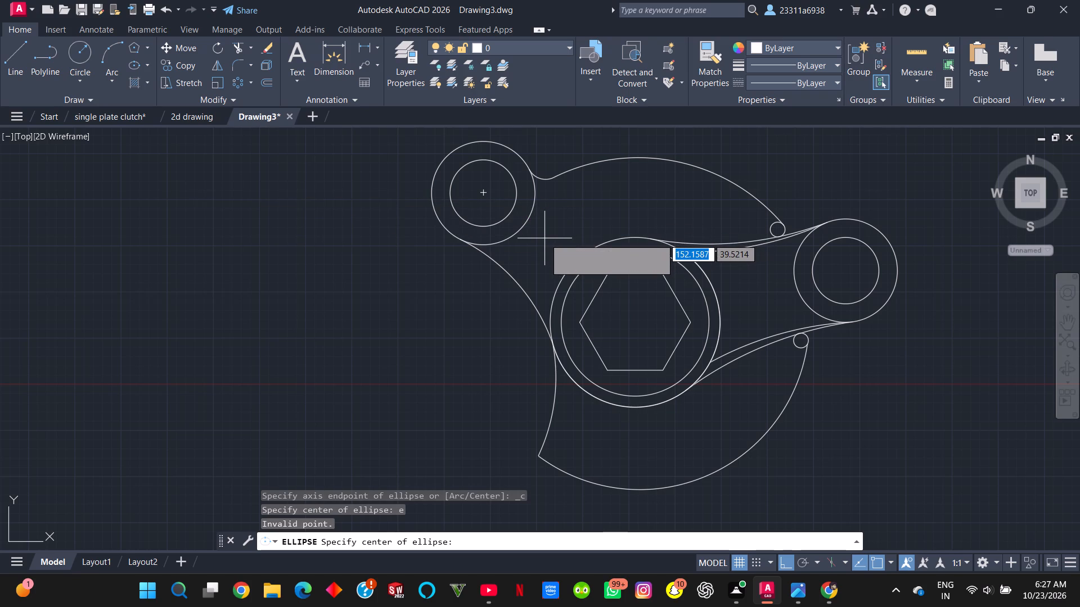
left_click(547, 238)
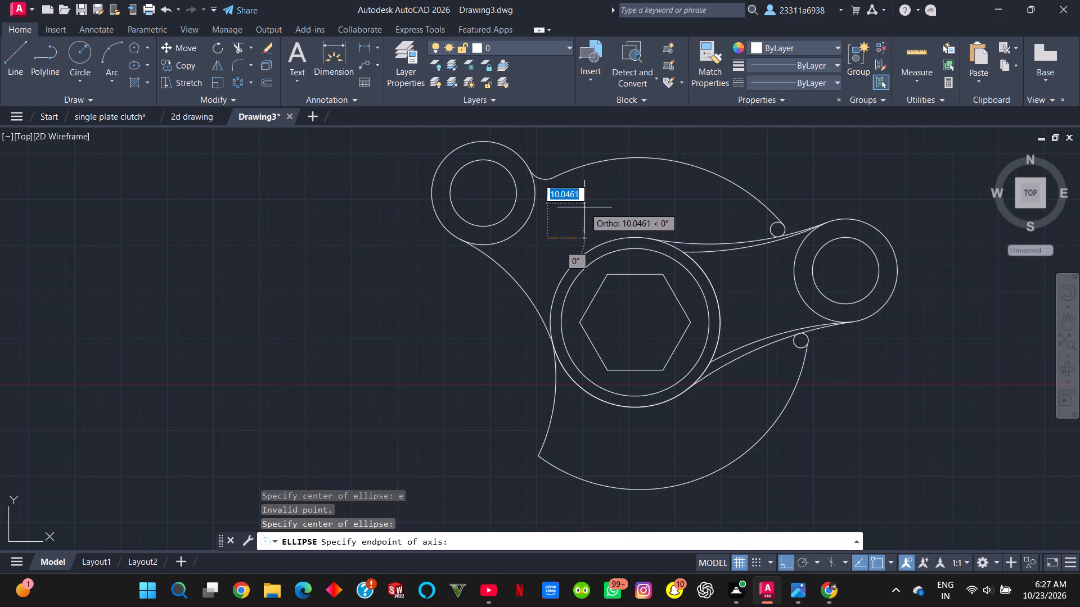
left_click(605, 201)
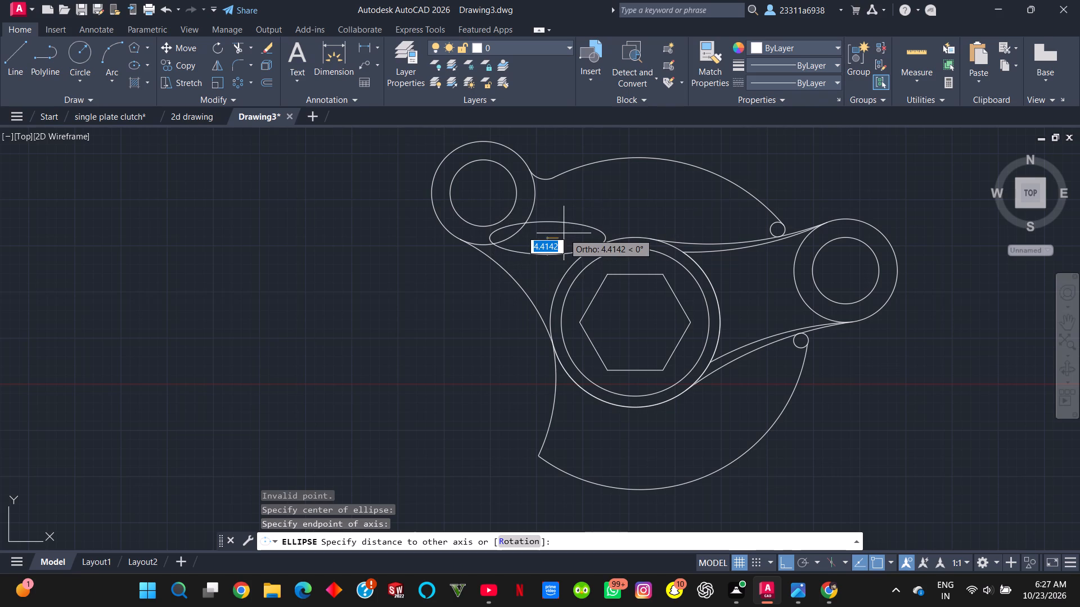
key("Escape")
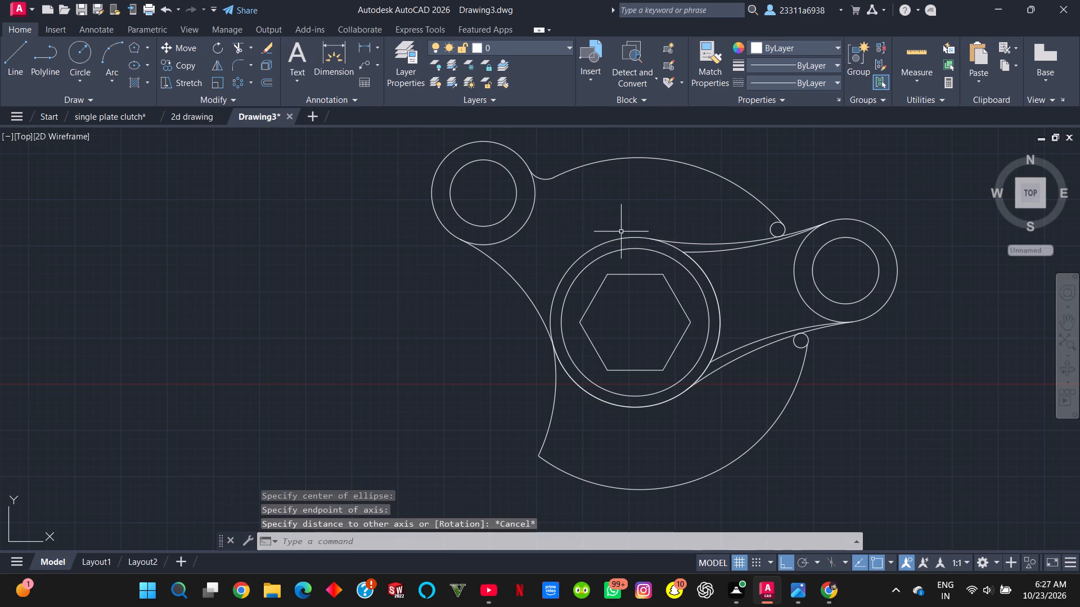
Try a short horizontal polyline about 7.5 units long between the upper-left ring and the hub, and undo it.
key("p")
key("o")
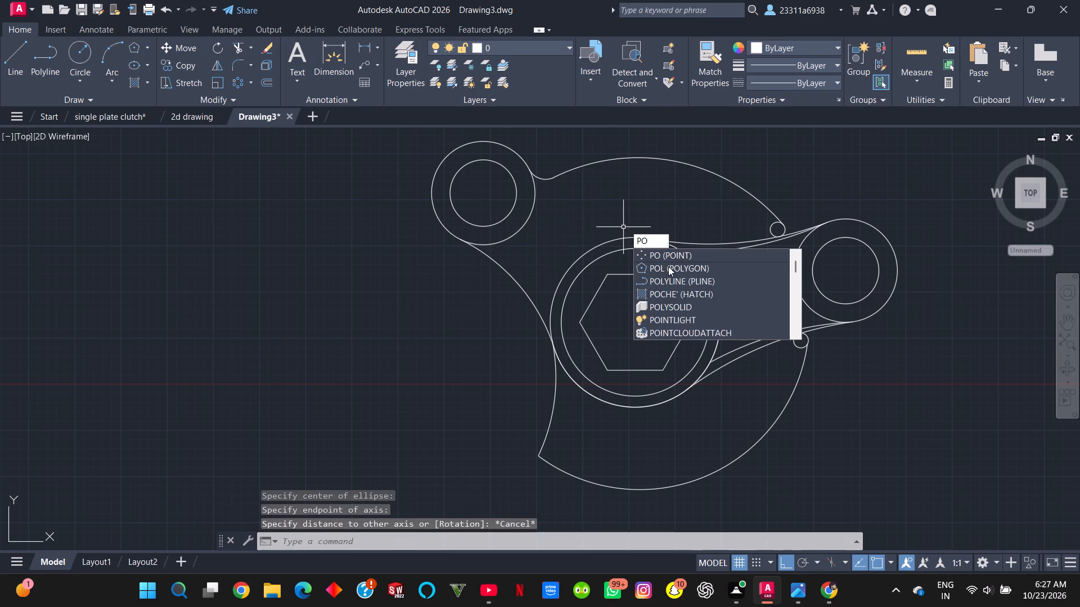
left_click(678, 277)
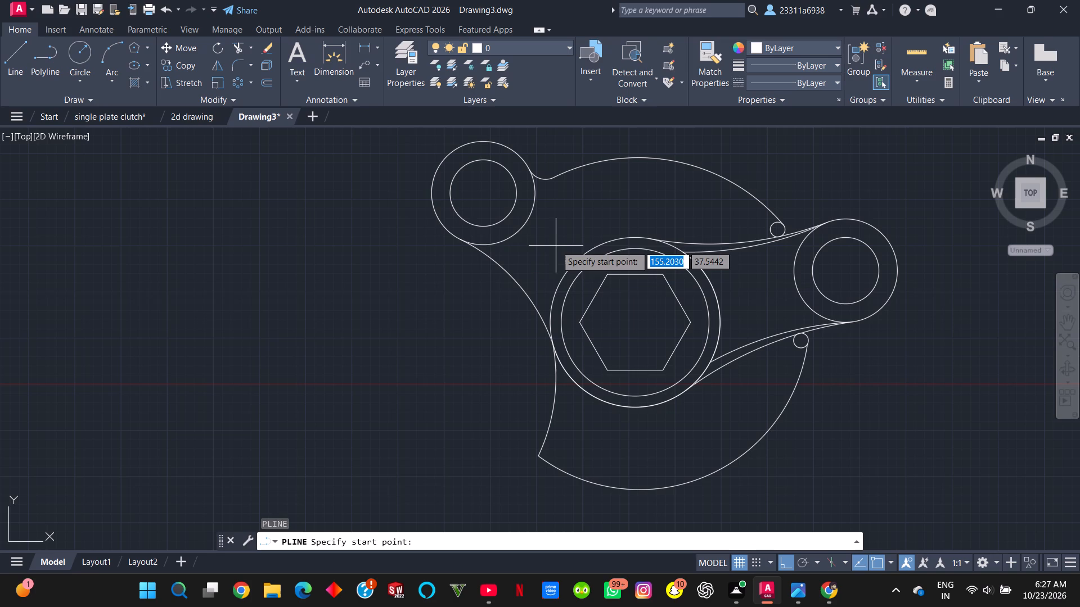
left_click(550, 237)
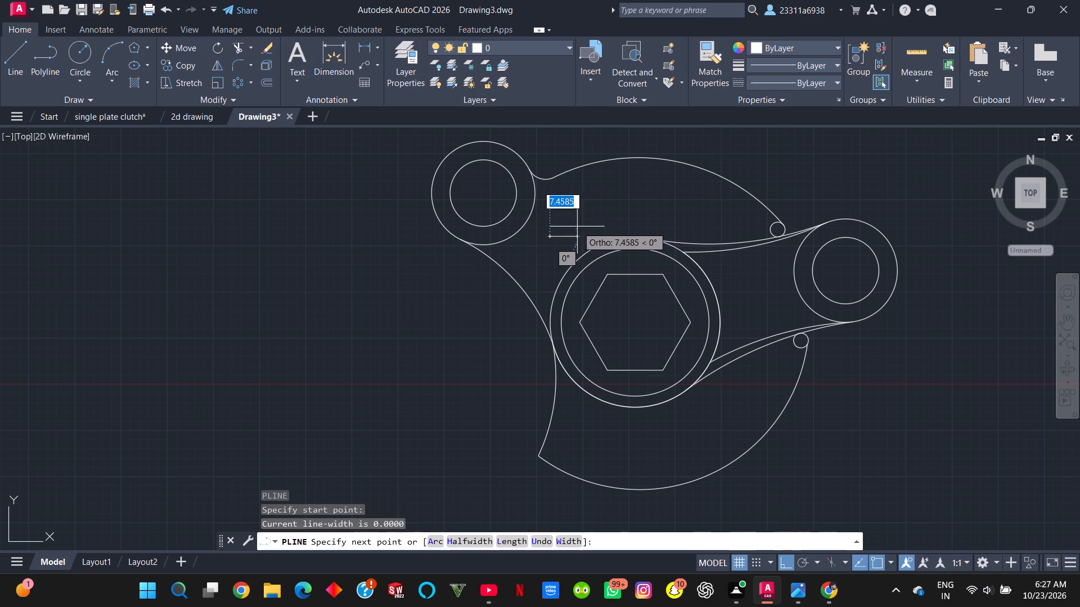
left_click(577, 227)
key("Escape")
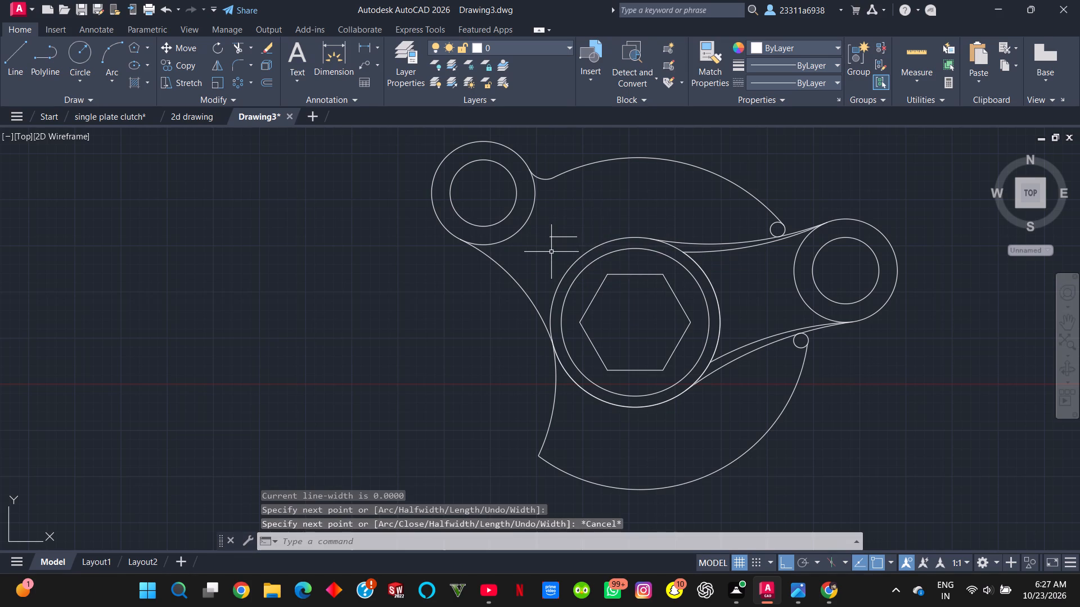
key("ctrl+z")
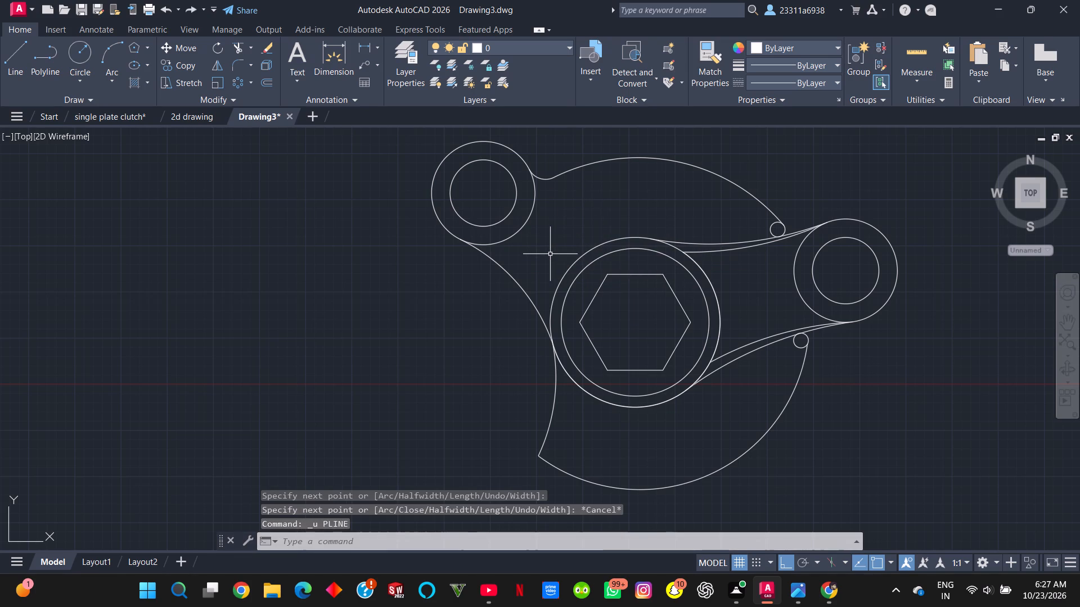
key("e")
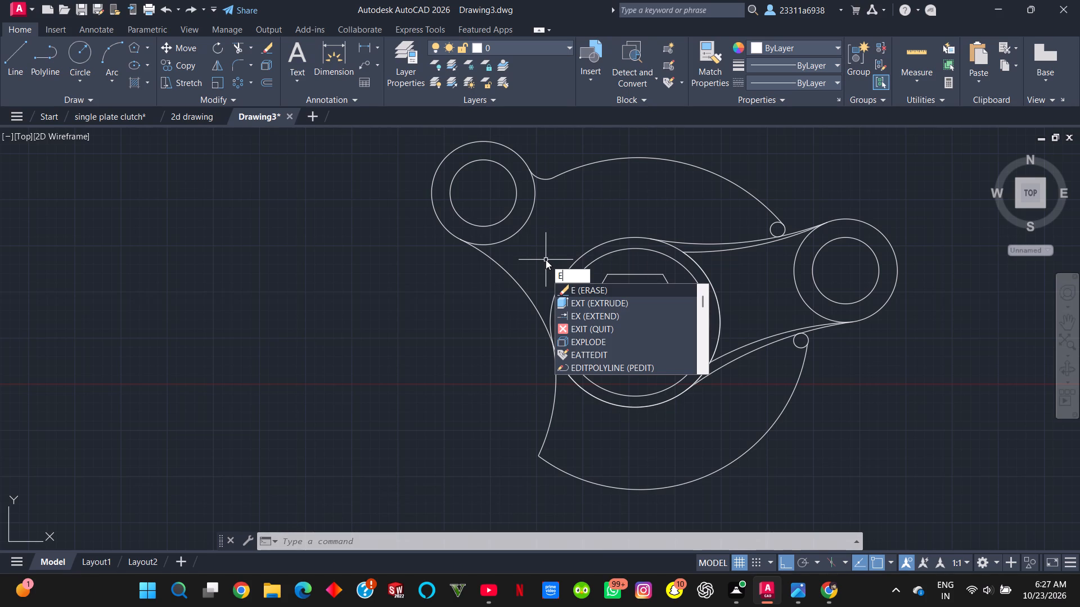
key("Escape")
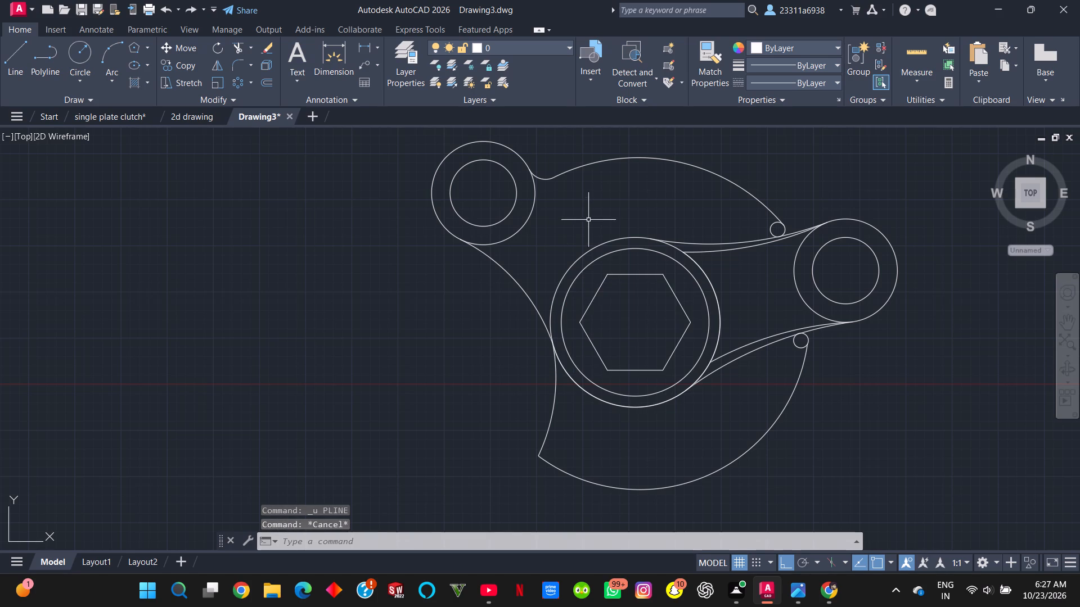
Draw a vertical line about 33 units long upward from the hexagon hub's centre.
left_click(82, 64)
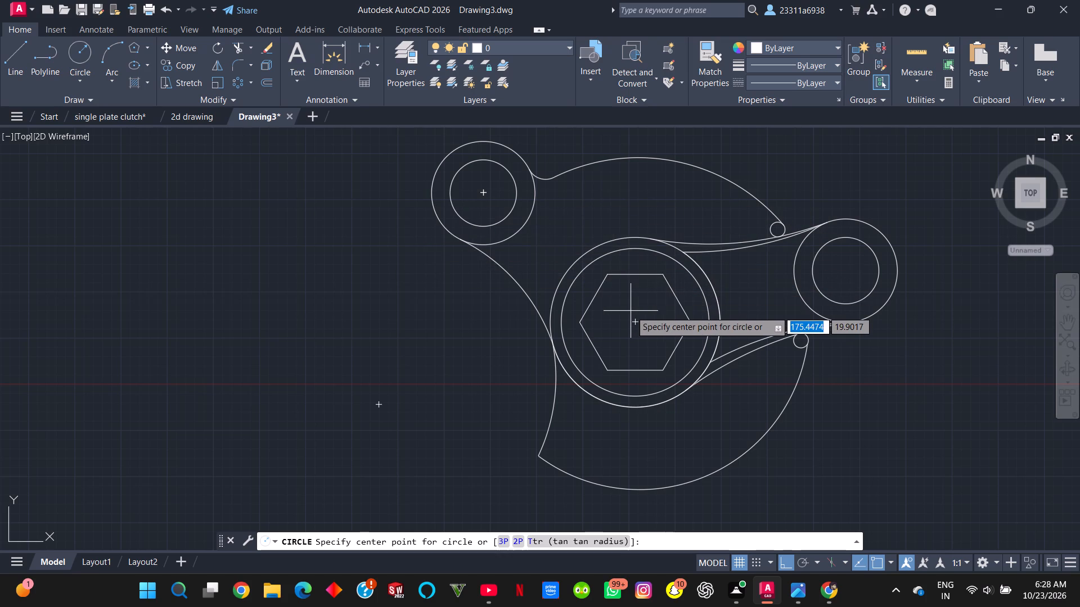
left_click(15, 71)
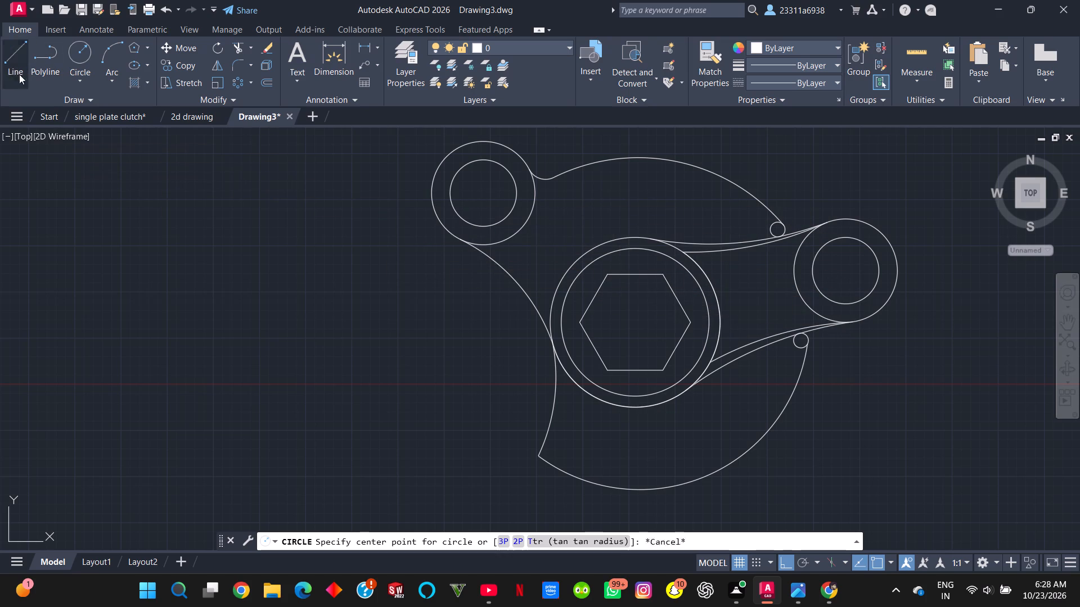
left_click(633, 323)
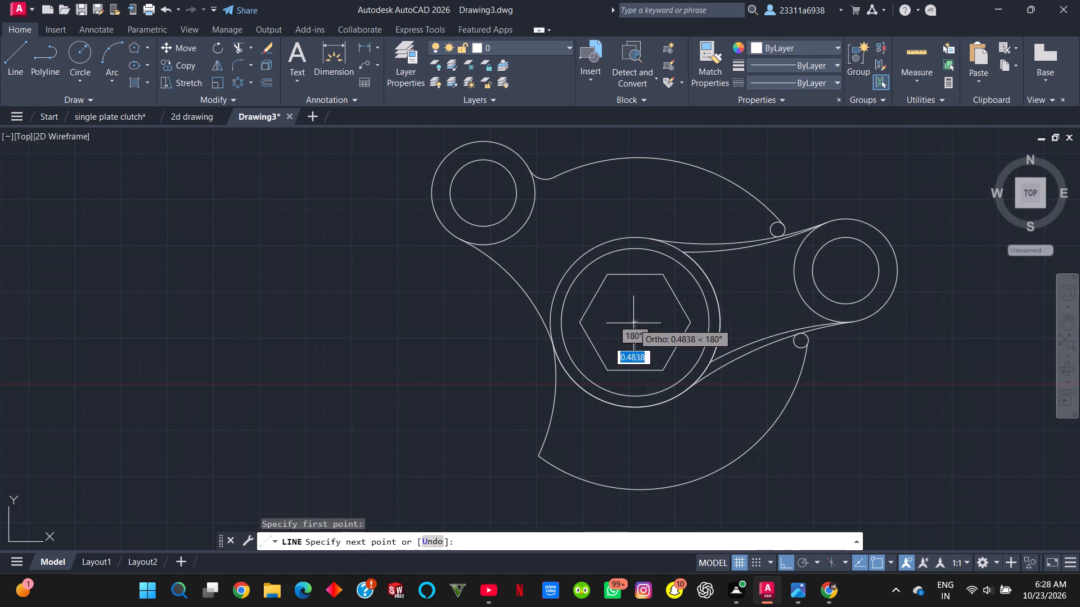
left_click(633, 199)
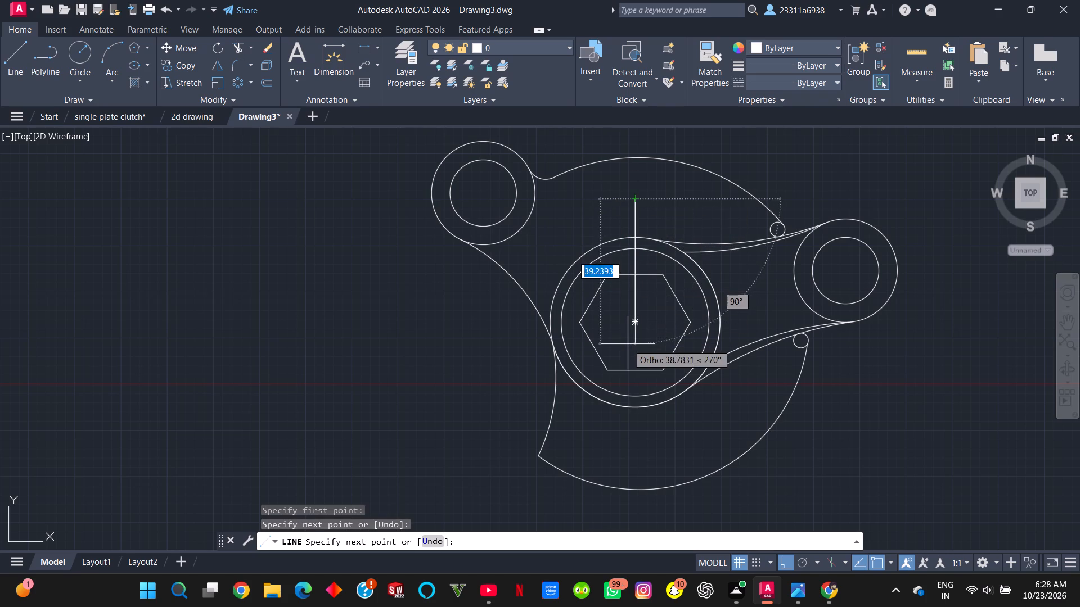
key("Escape")
Draw a circle of radius 4 centred on the upper end of the vertical line.
left_click(85, 60)
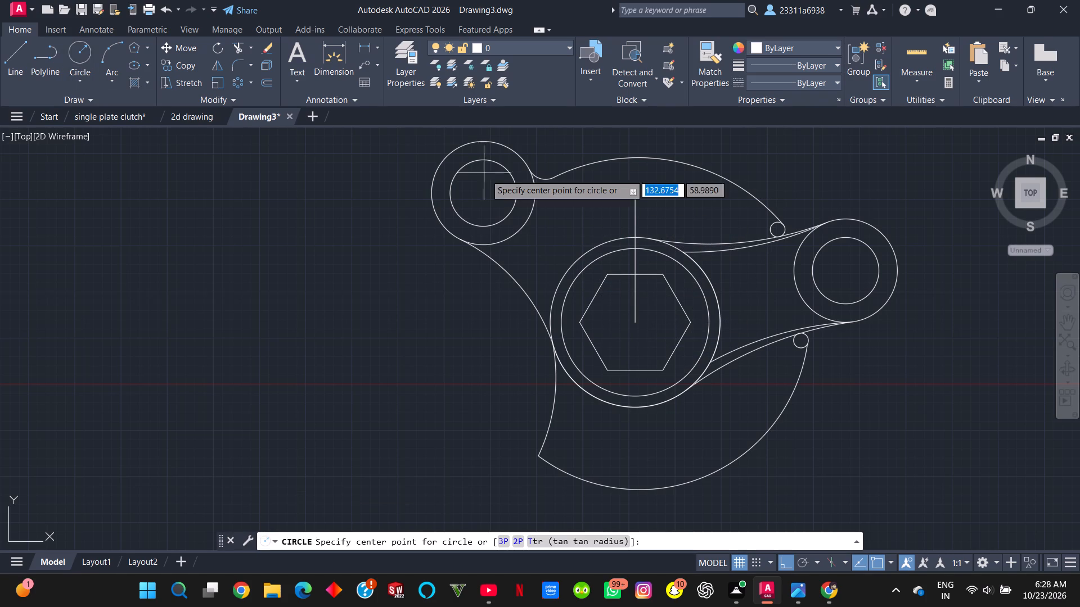
left_click(636, 199)
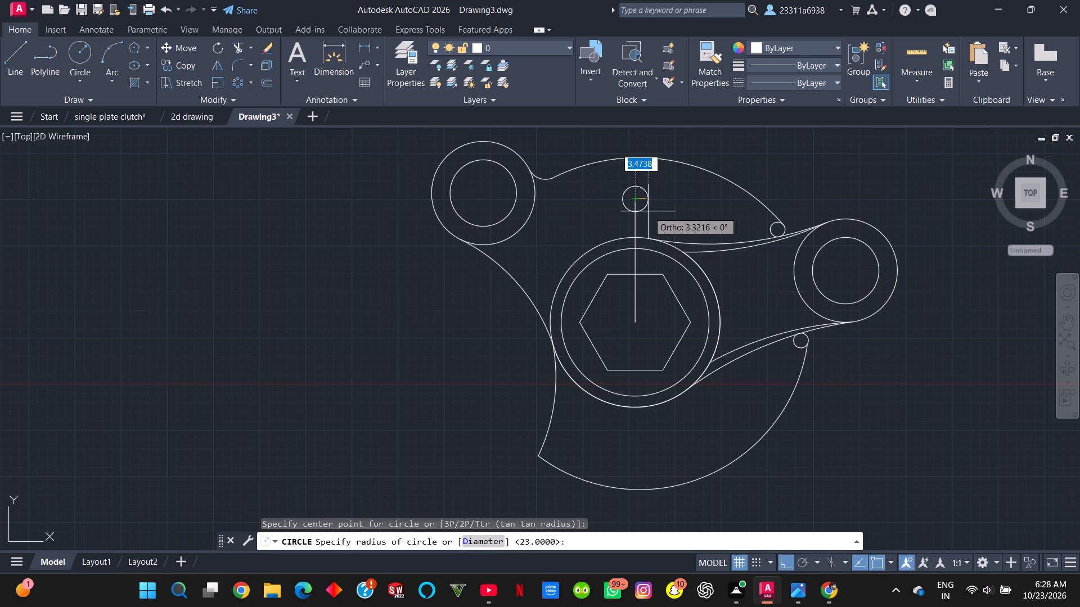
key("4")
key("Return")
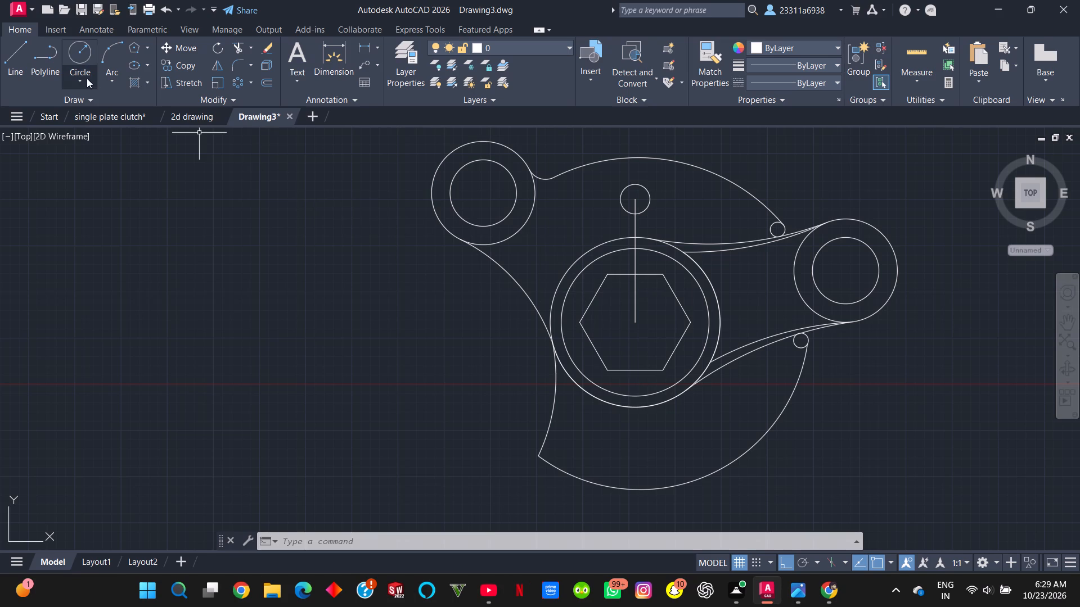
Draw a vertical line about 33.4 units long downward from the hexagon hub's centre.
left_click(11, 56)
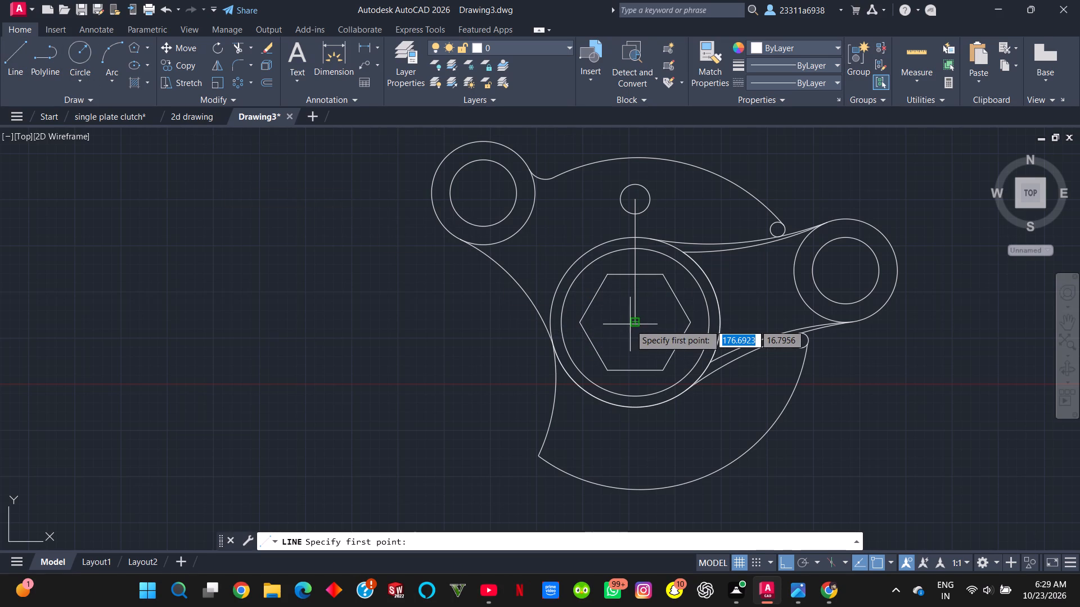
left_click(635, 324)
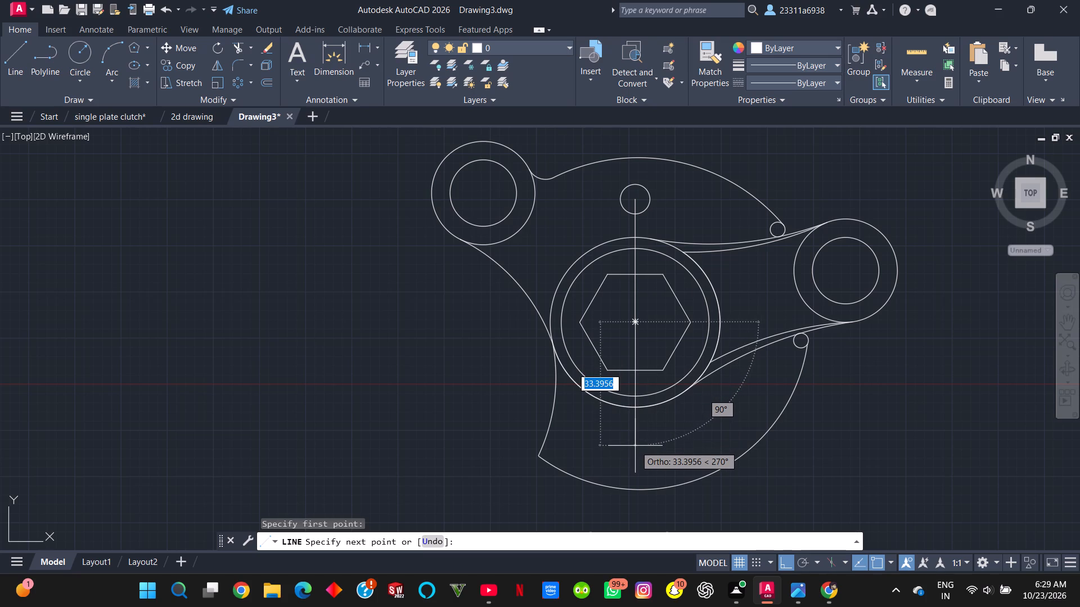
left_click(635, 446)
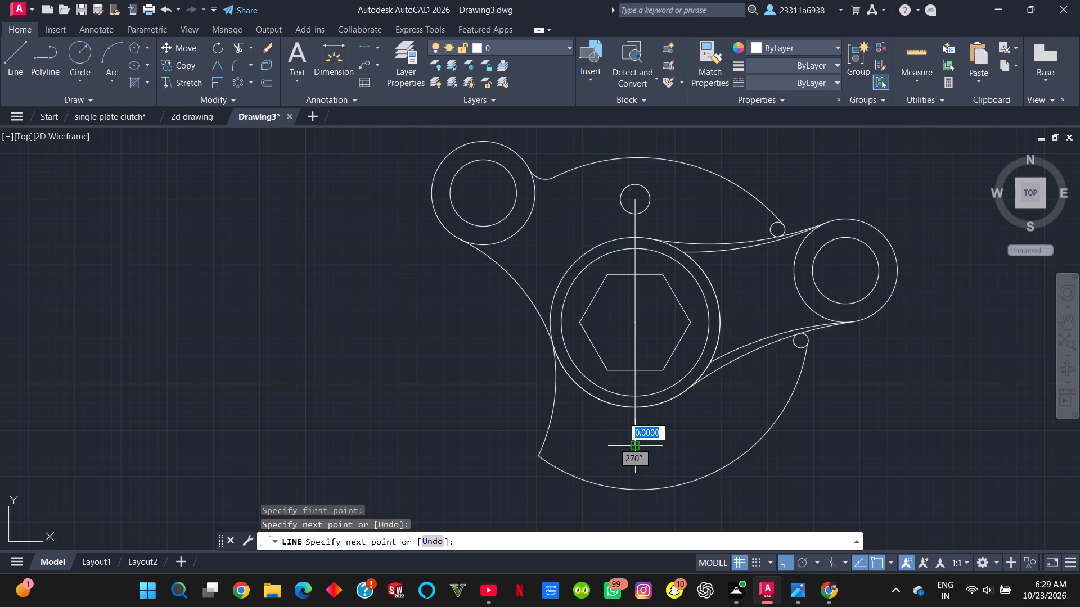
key("Escape")
Draw a circle of radius 4 centred on the lower end of the downward vertical line.
left_click(87, 57)
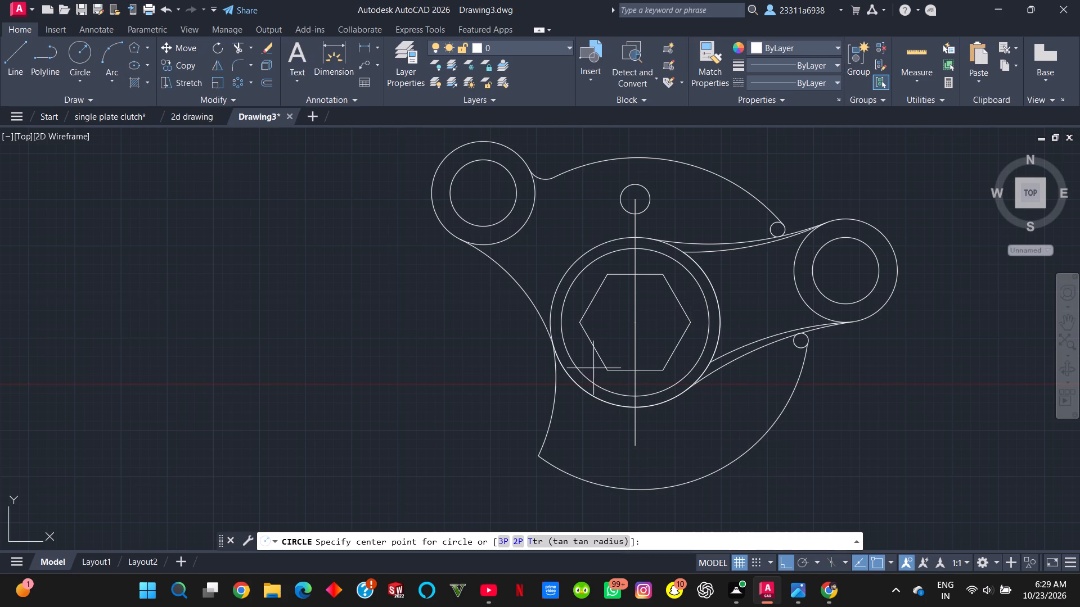
left_click(634, 444)
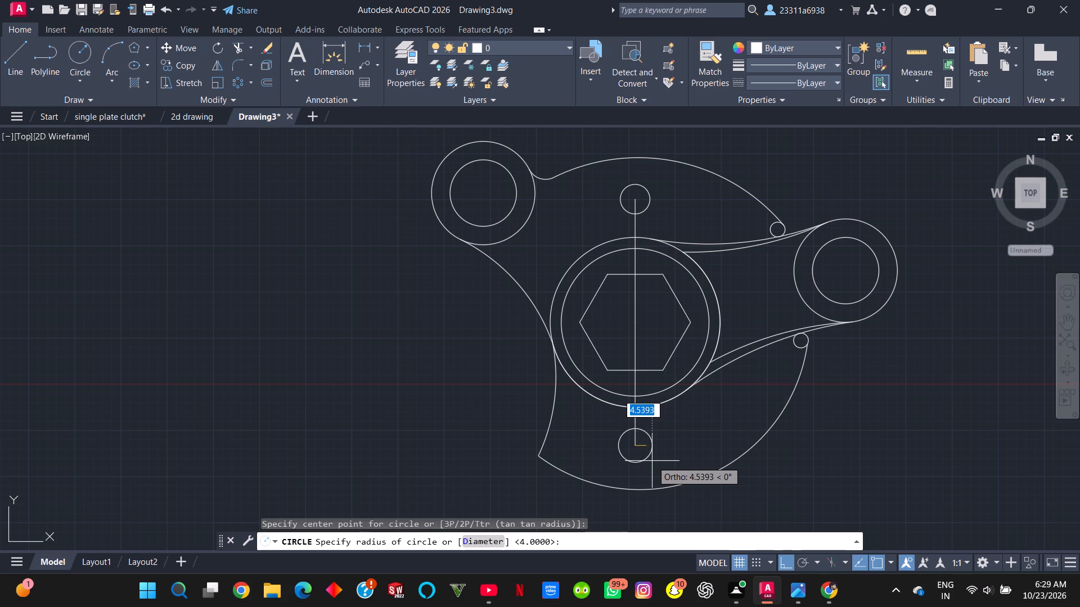
key("4")
key("Return")
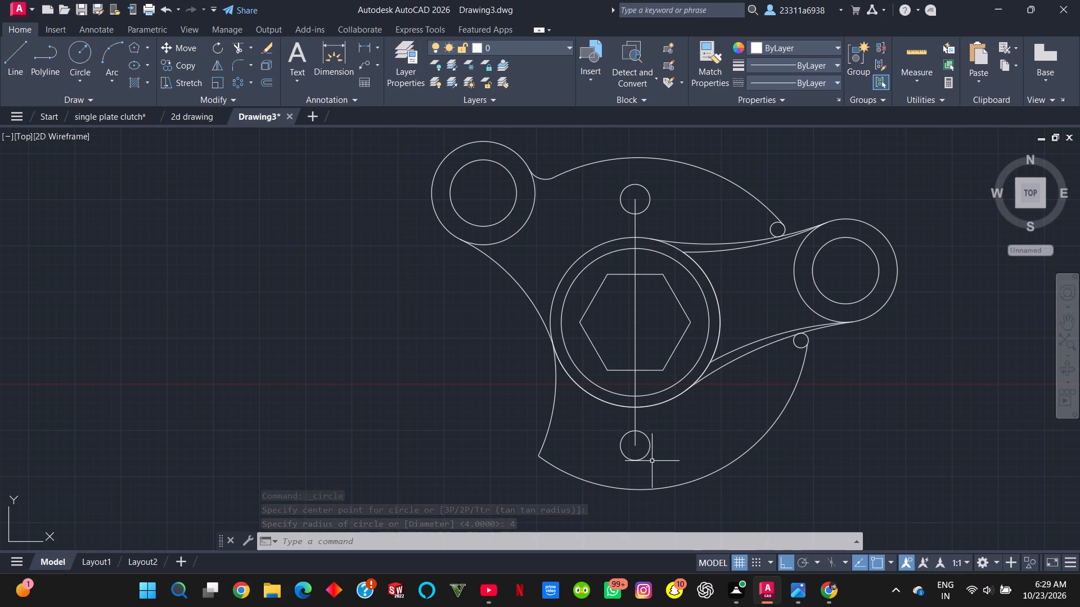
With Ortho off, draw a line about 33.4 units long from the hub's centre toward the lower right at 45° below horizontal.
left_click(16, 53)
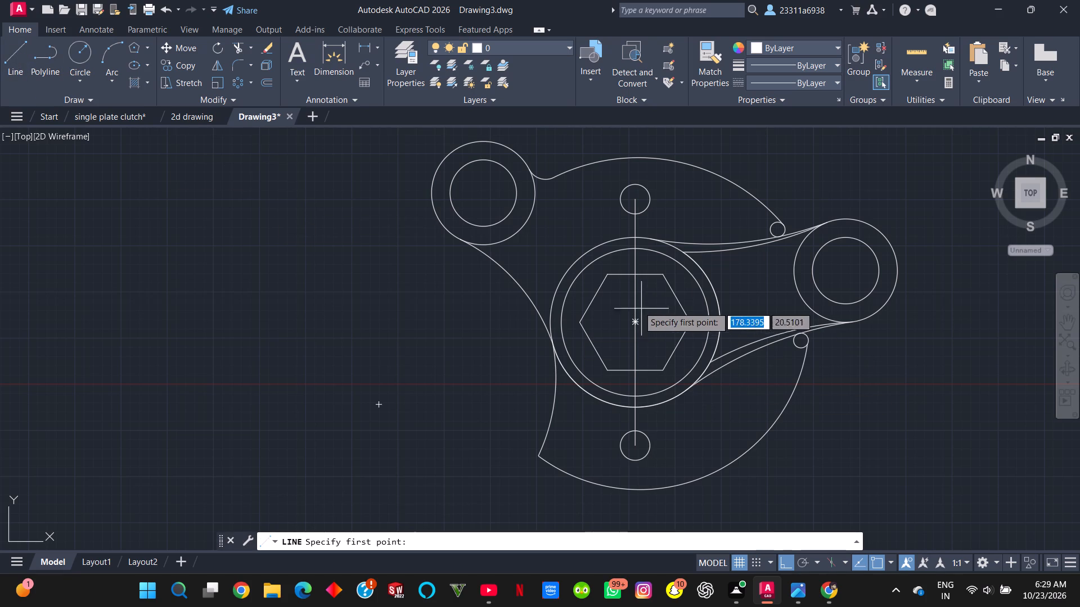
left_click(635, 320)
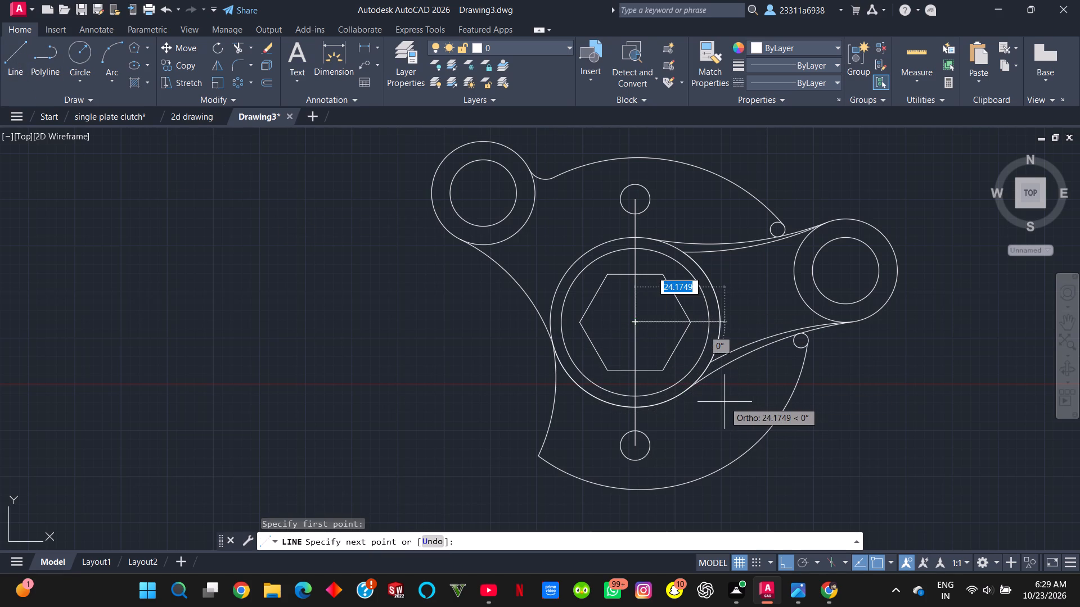
key("F8")
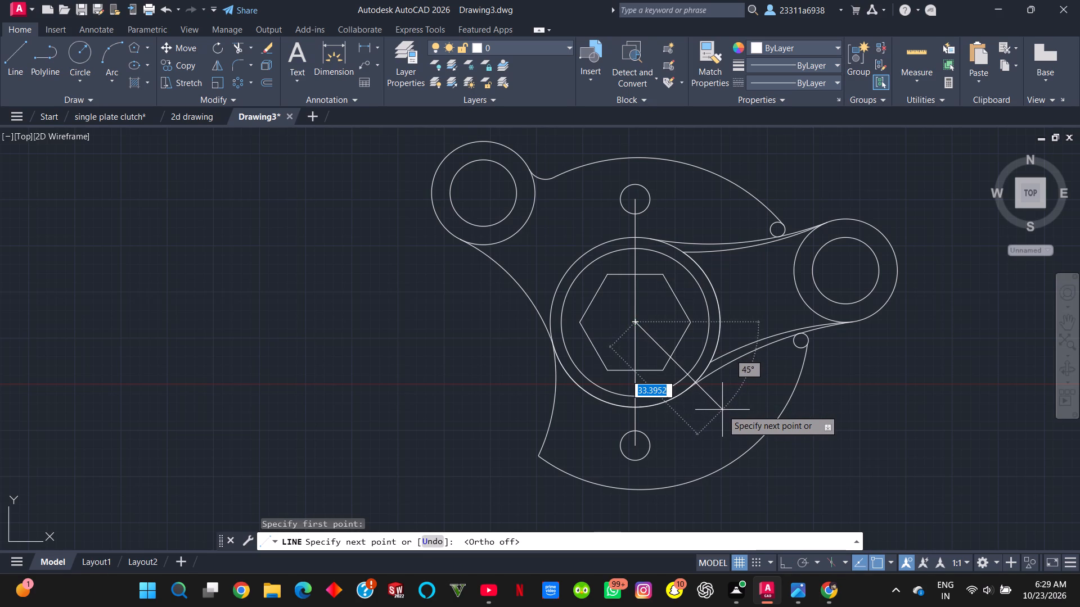
left_click(722, 410)
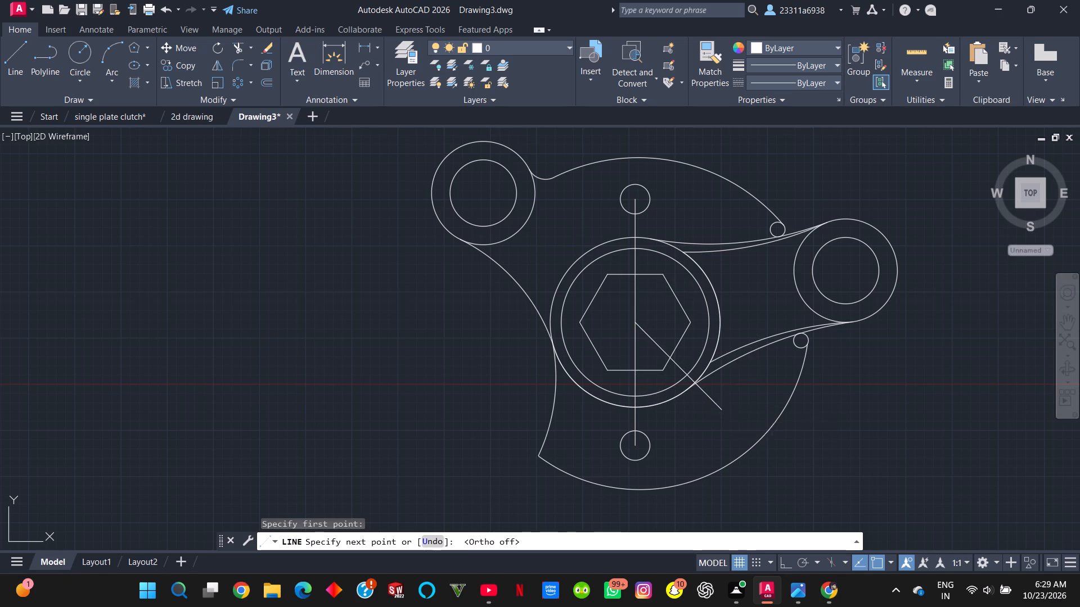
key("Escape")
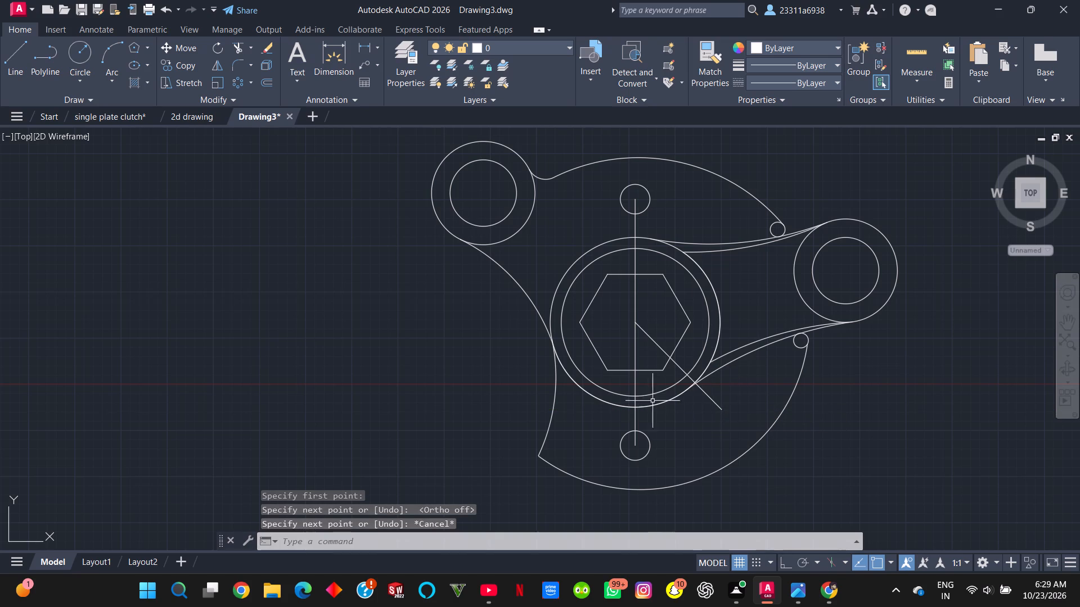
Draw a circle of radius 4 centred on the outer end of the lower-right slanted line.
left_click(82, 51)
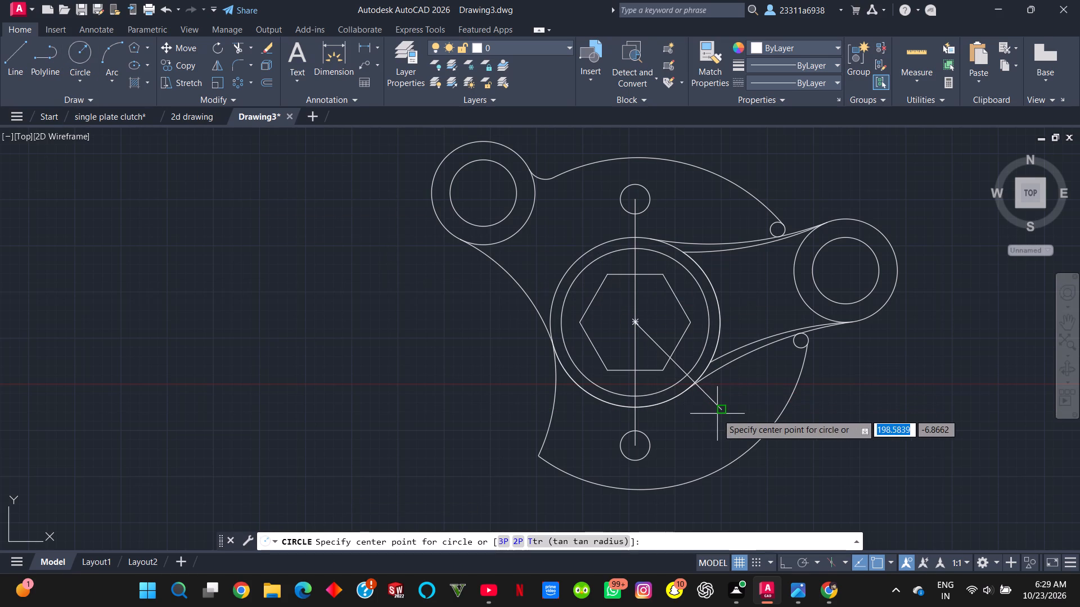
left_click(717, 414)
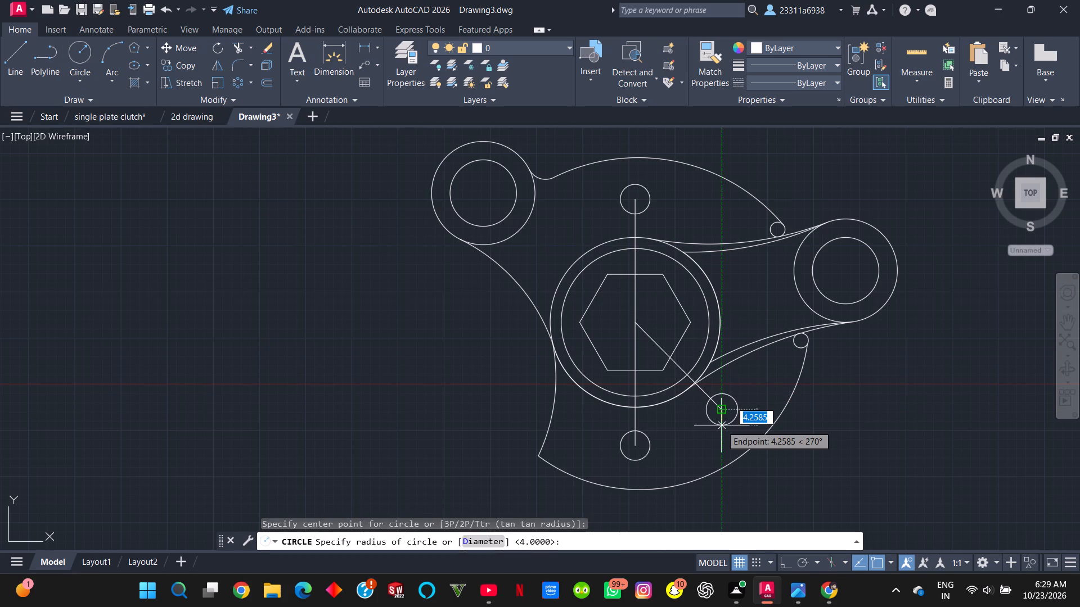
key("4")
key("Return")
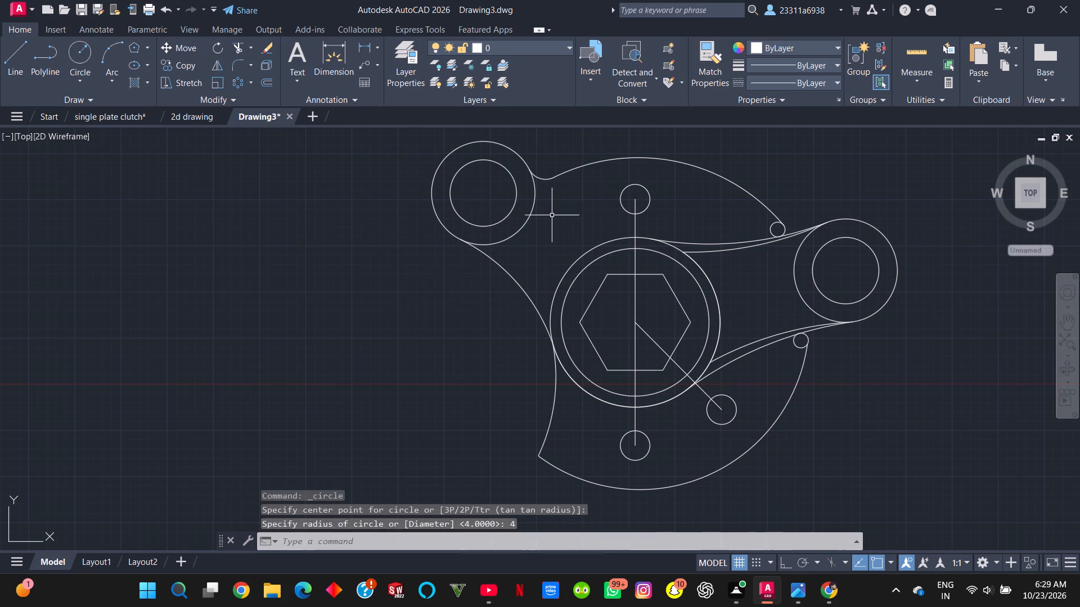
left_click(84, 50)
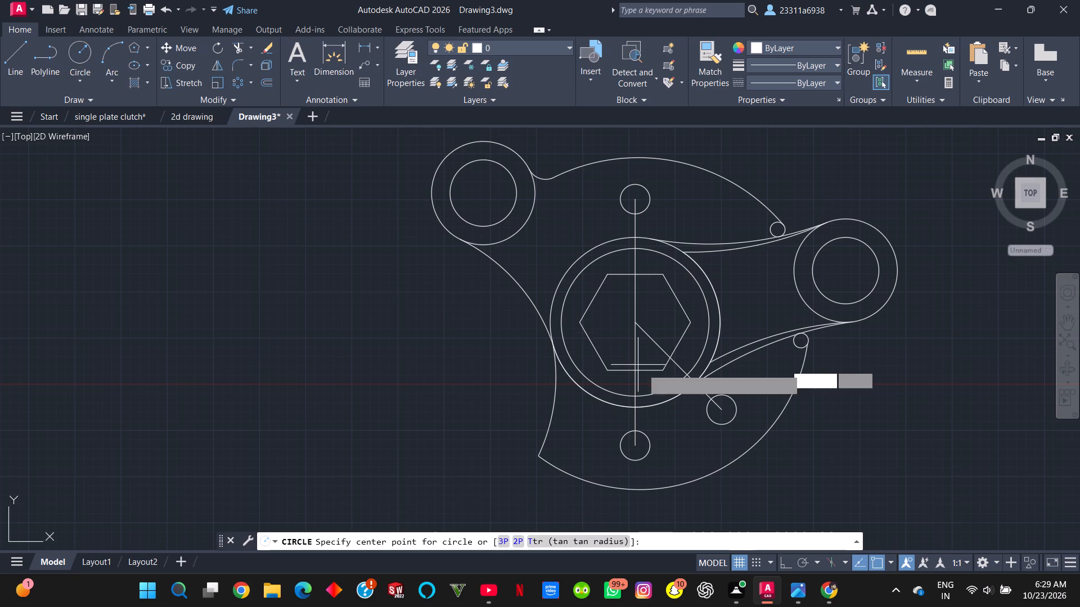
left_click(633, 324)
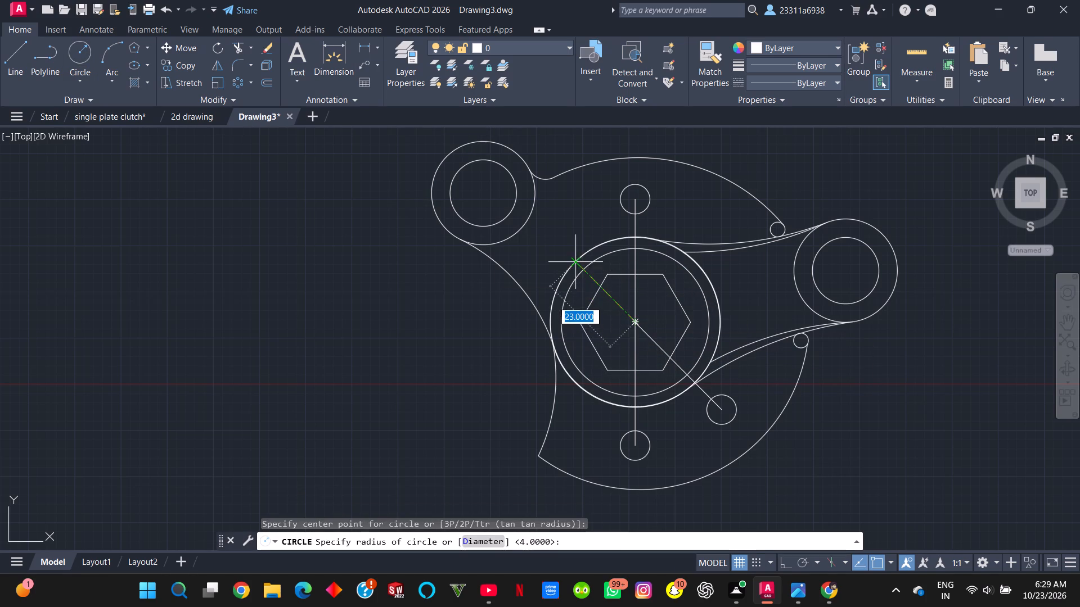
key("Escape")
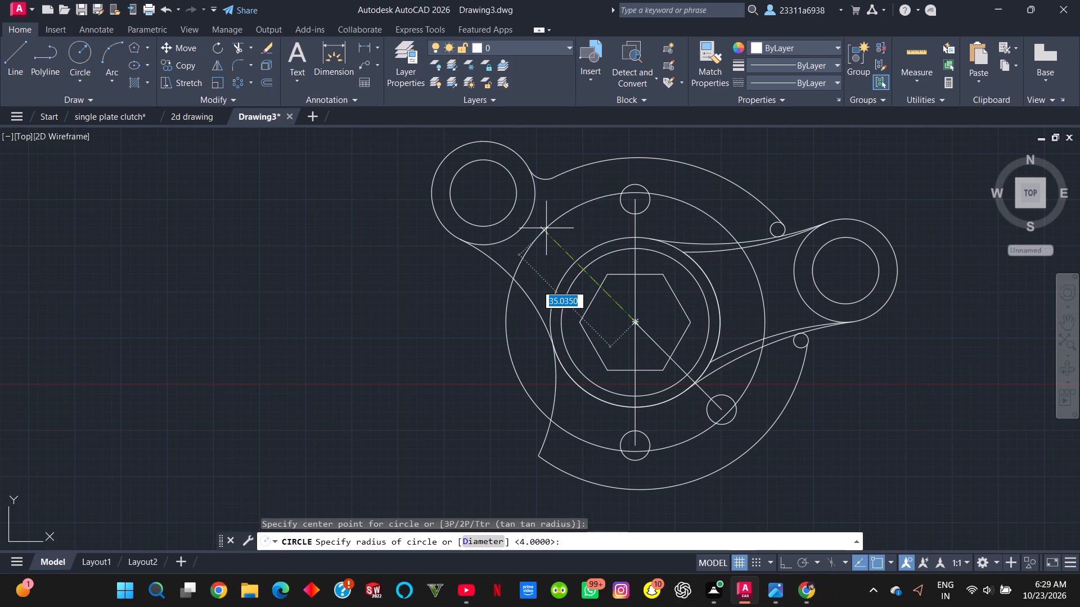
Draw a line about 33.2 units long from the hub's centre toward the upper left at 135°, in line with the lower-right one.
left_click(23, 57)
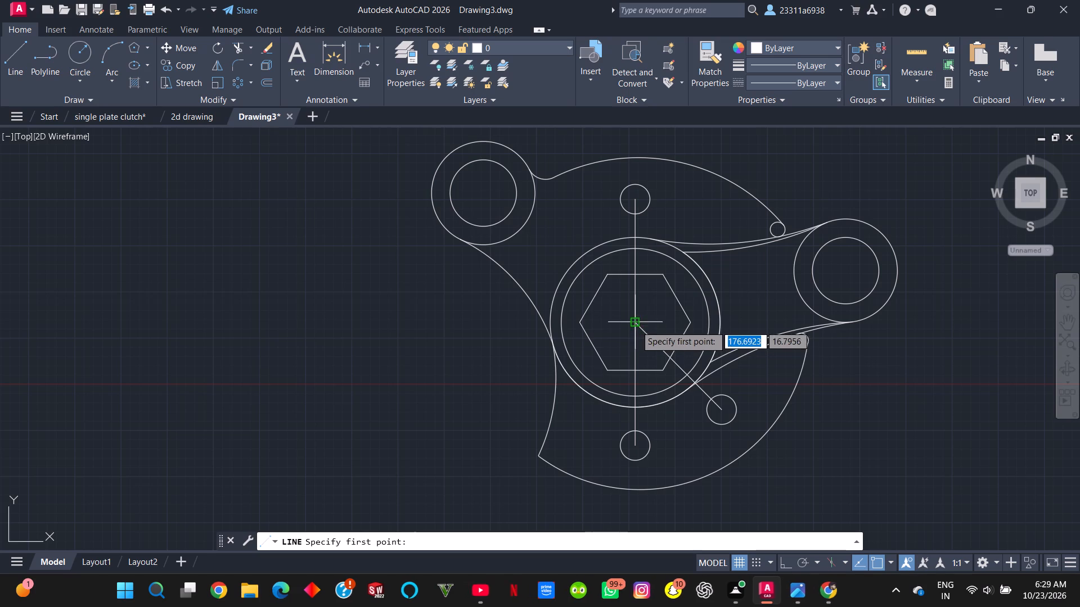
left_click(636, 325)
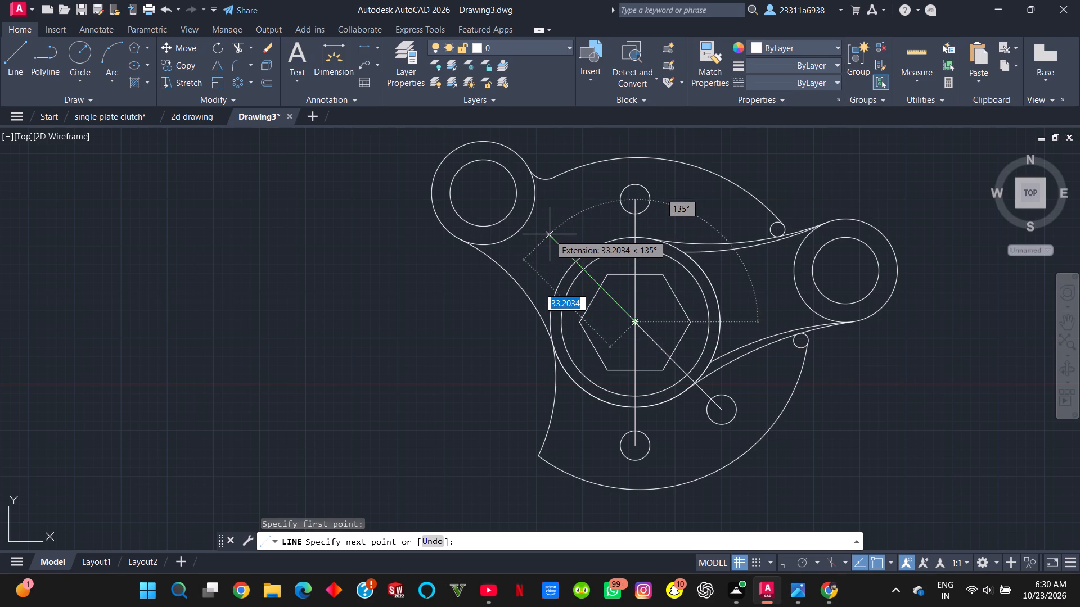
left_click(550, 234)
key("Escape")
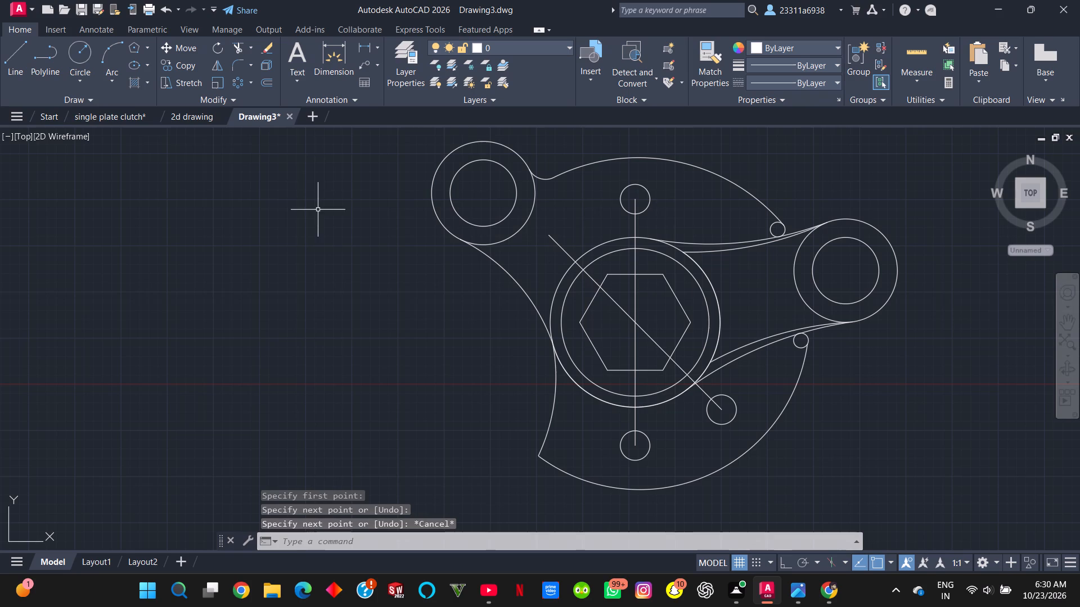
Draw a circle of radius 4 centred on the outer end of the upper-left slanted line.
left_click(89, 52)
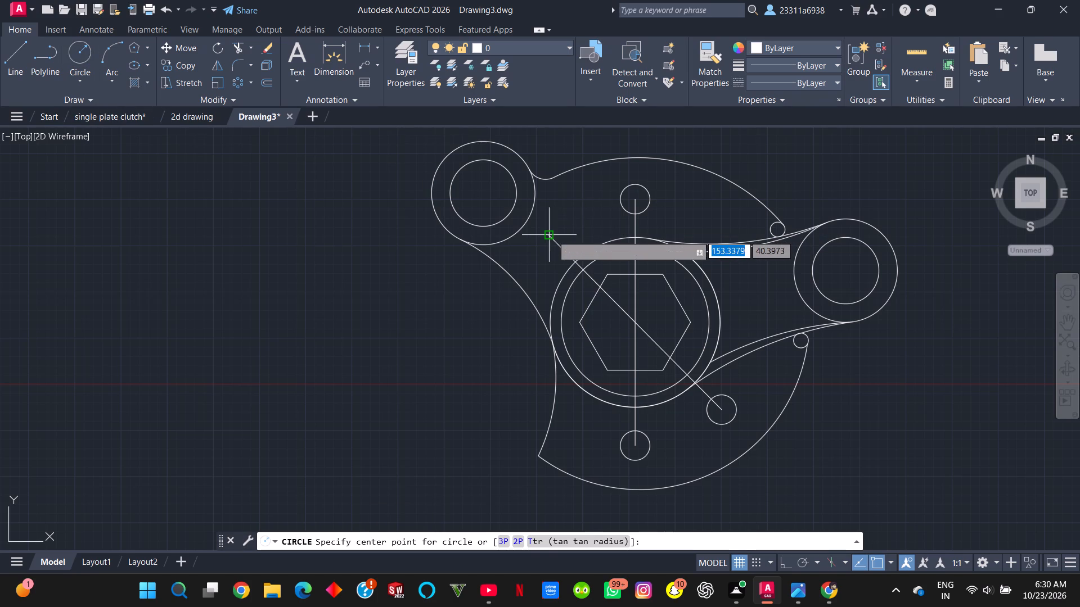
left_click(552, 235)
key("4")
key("Return")
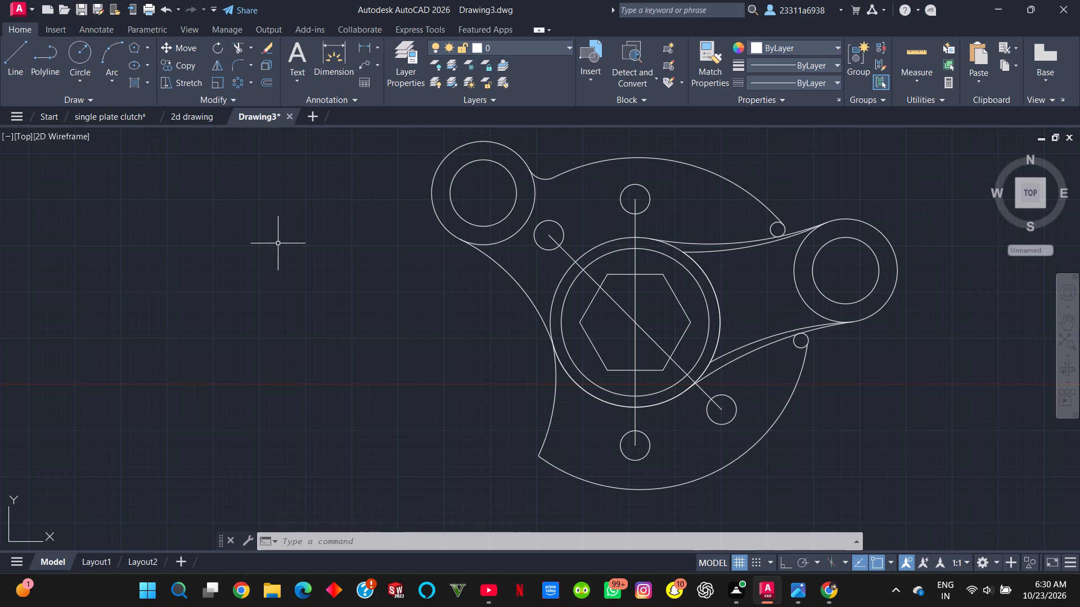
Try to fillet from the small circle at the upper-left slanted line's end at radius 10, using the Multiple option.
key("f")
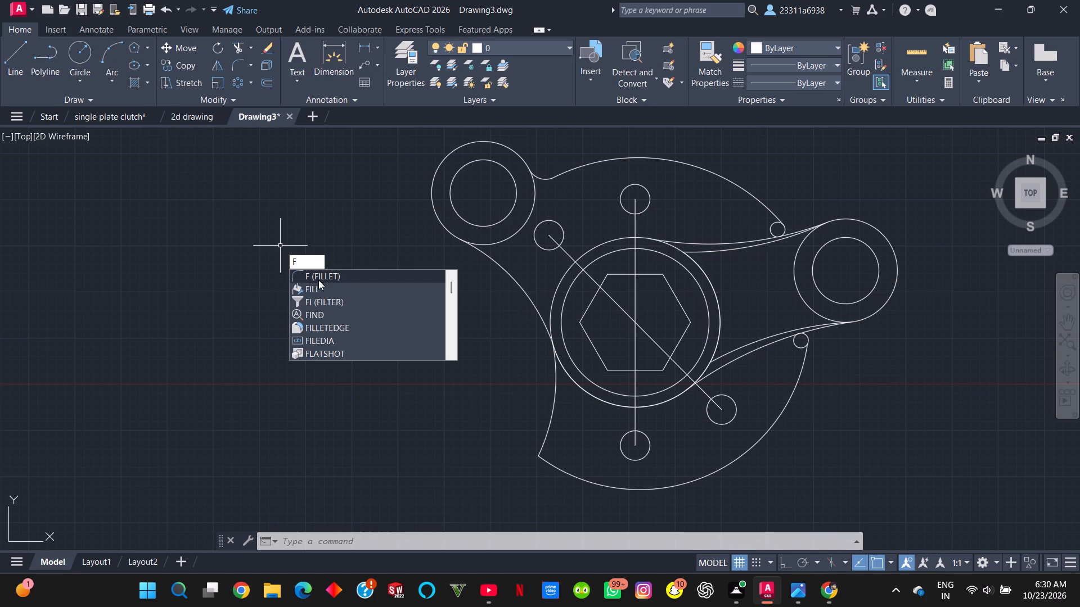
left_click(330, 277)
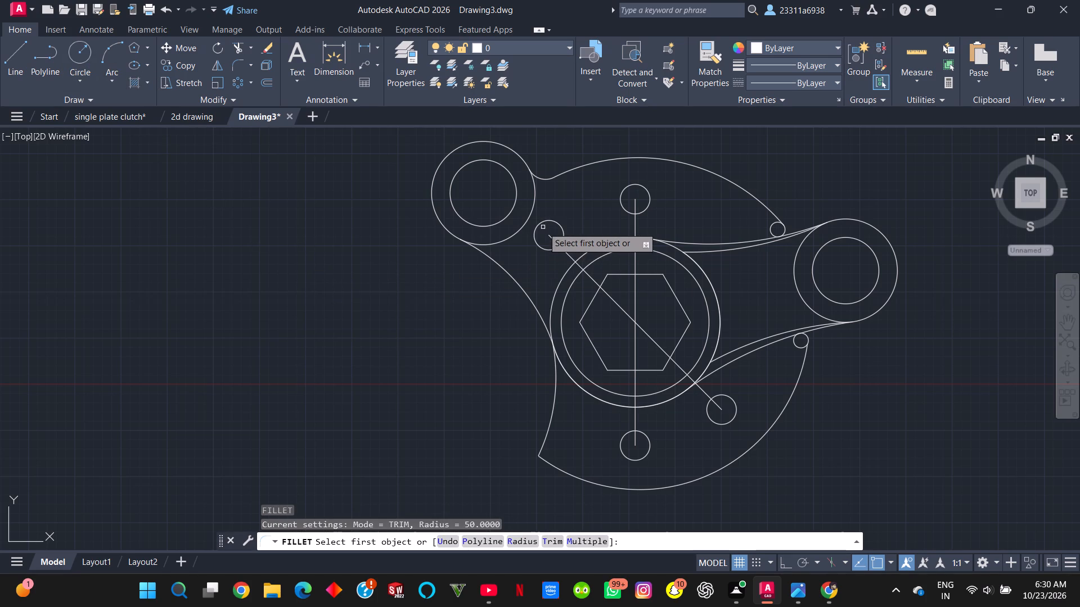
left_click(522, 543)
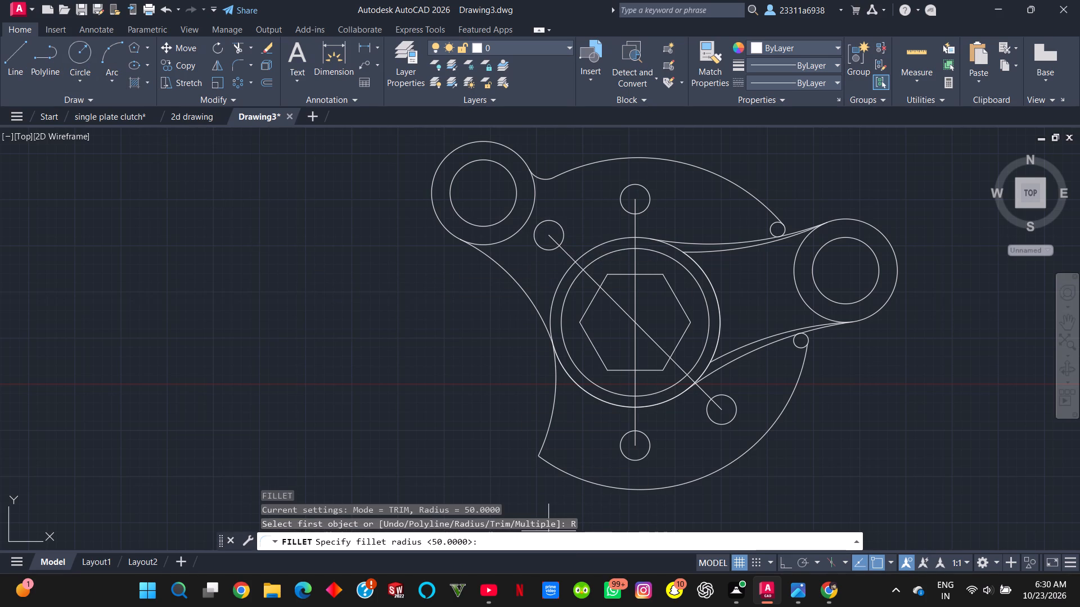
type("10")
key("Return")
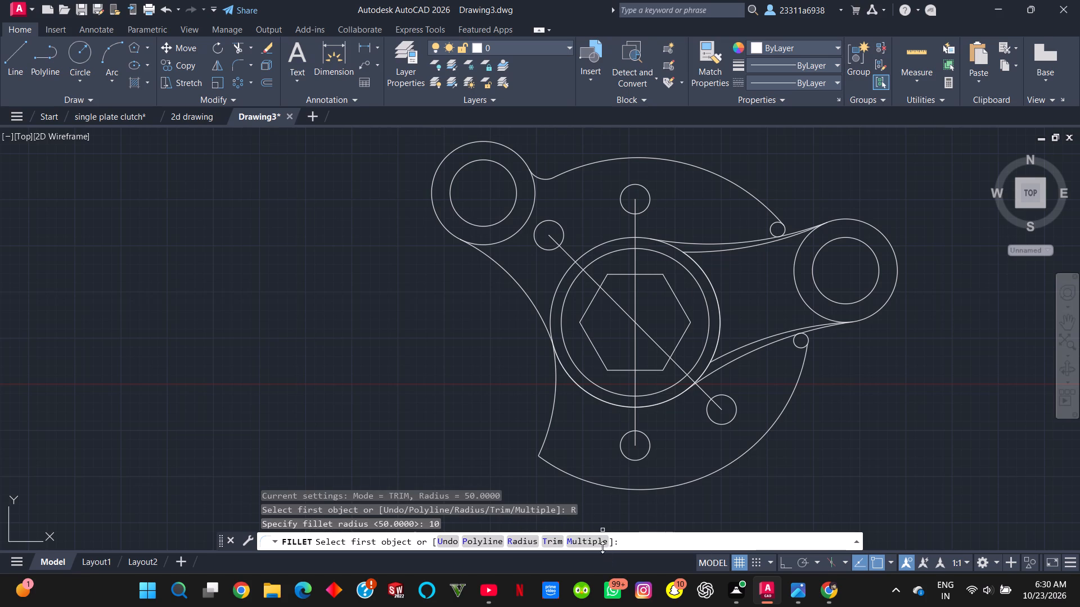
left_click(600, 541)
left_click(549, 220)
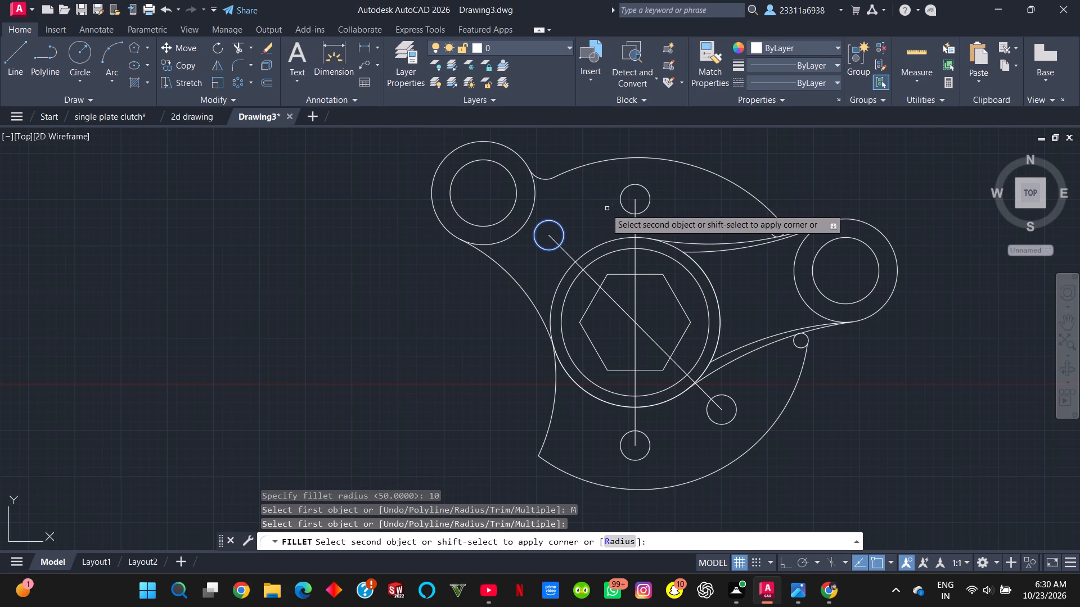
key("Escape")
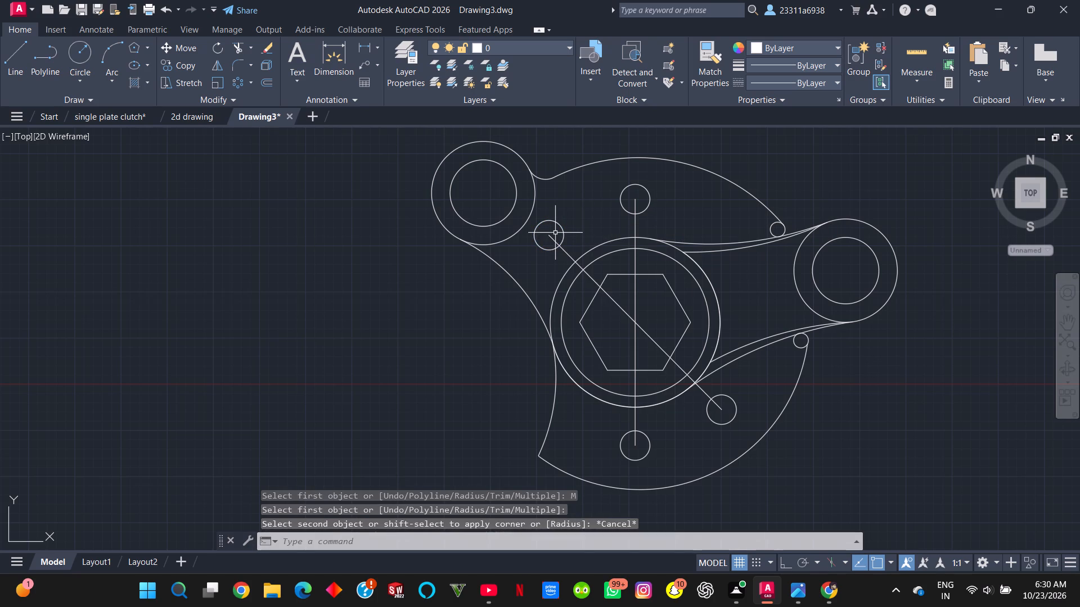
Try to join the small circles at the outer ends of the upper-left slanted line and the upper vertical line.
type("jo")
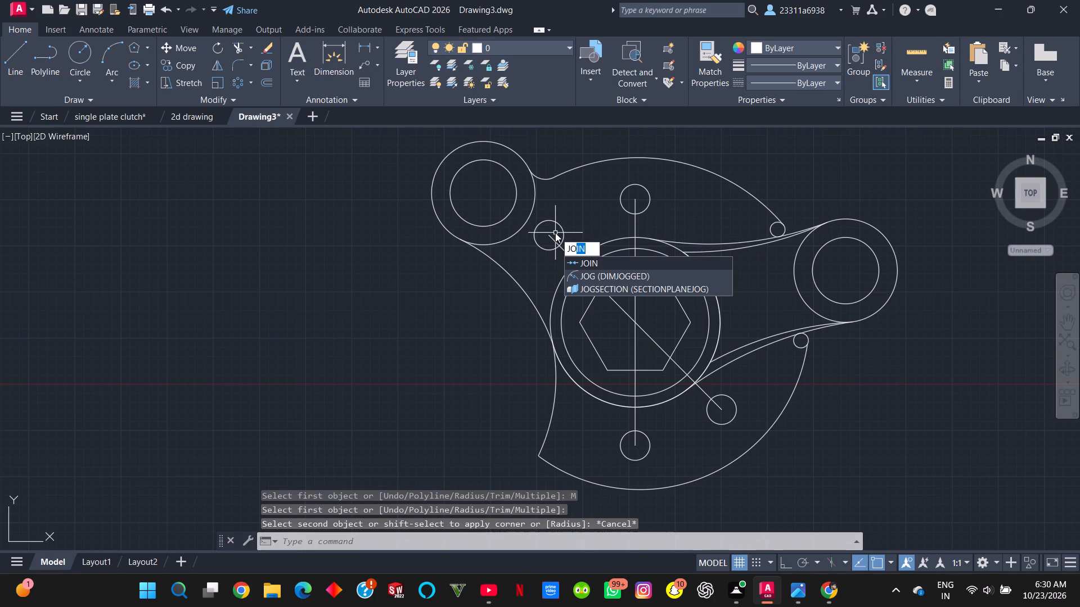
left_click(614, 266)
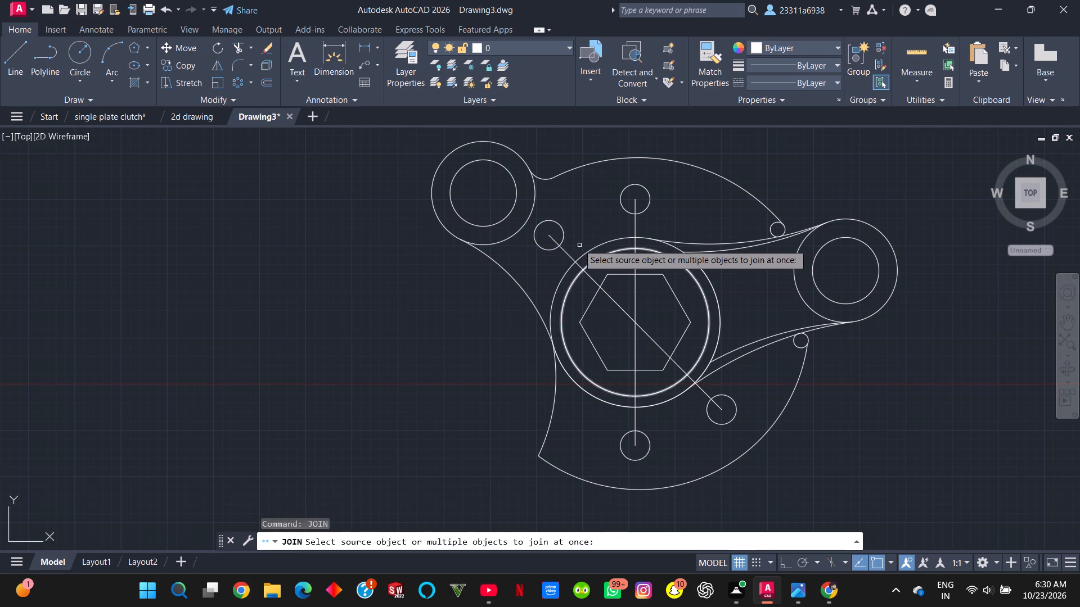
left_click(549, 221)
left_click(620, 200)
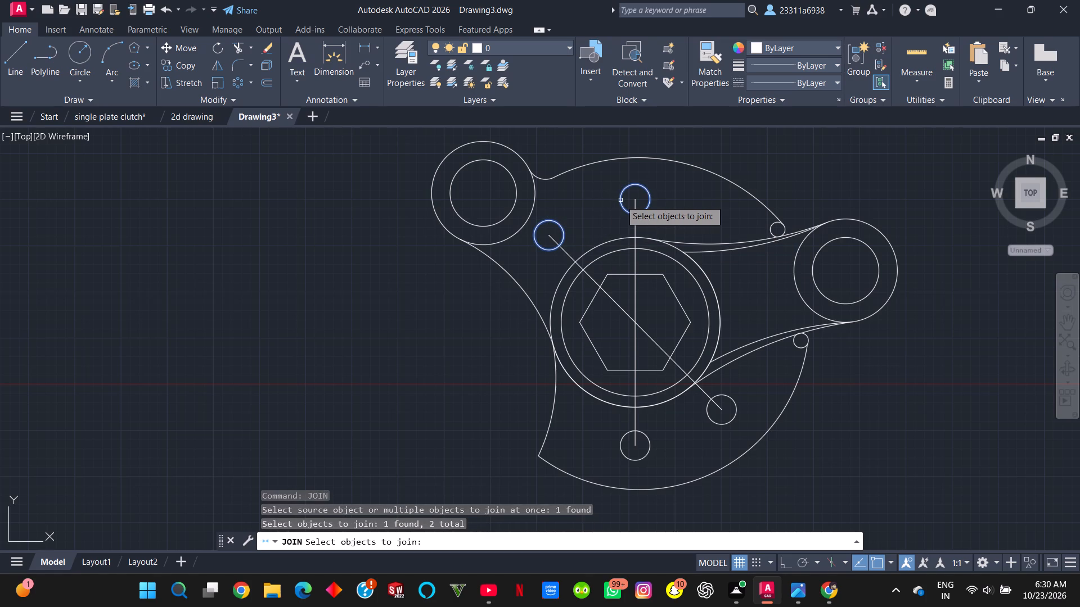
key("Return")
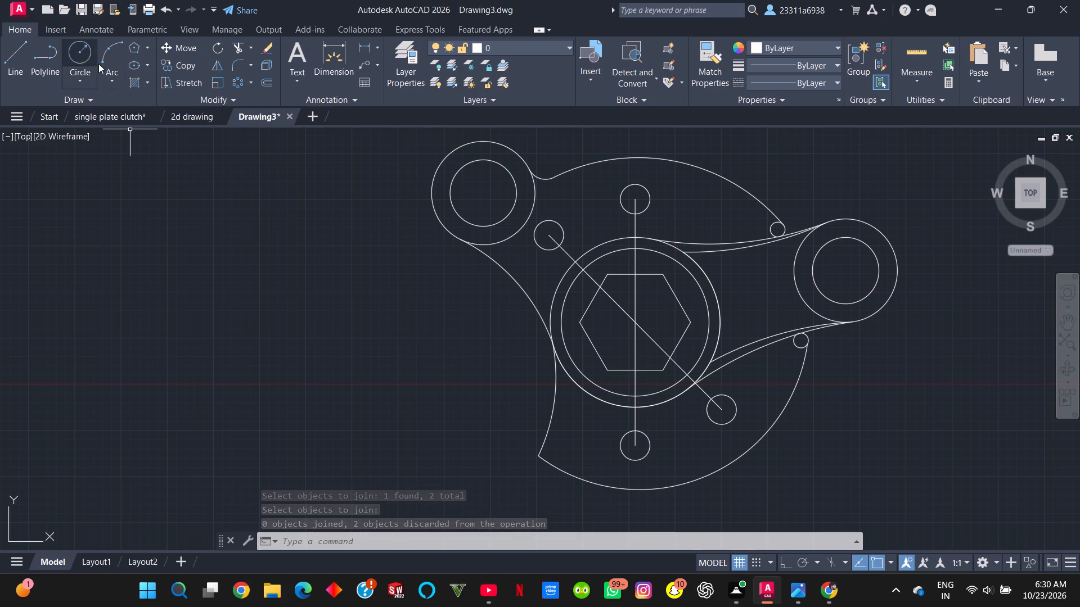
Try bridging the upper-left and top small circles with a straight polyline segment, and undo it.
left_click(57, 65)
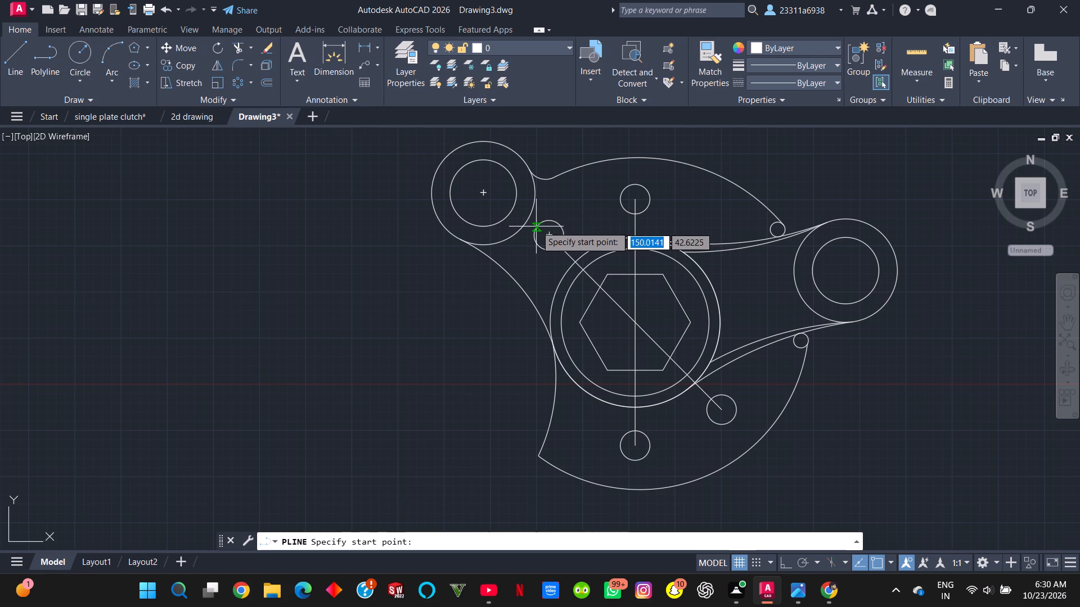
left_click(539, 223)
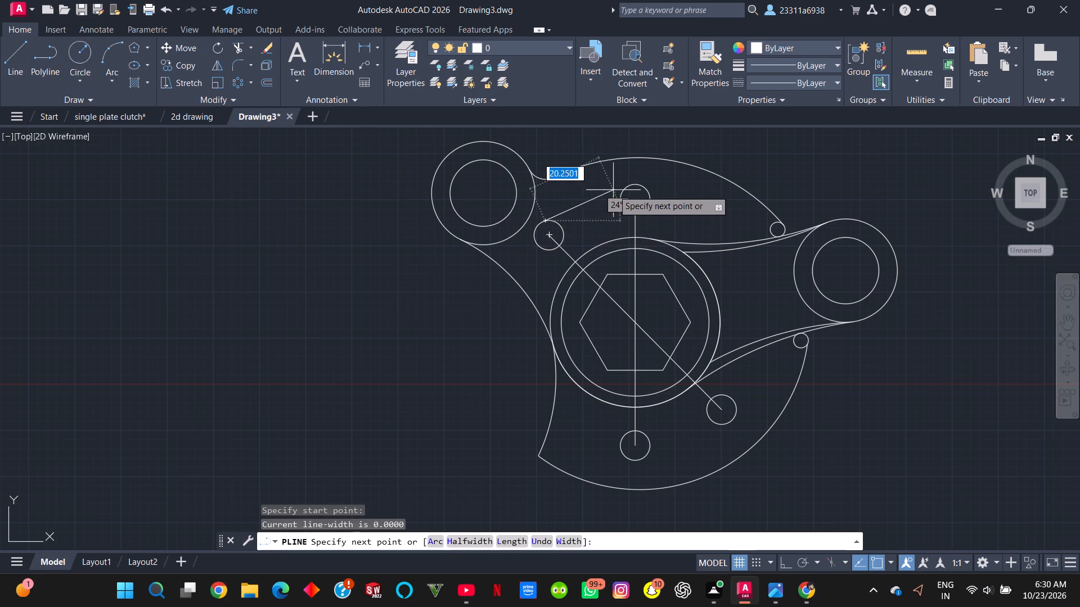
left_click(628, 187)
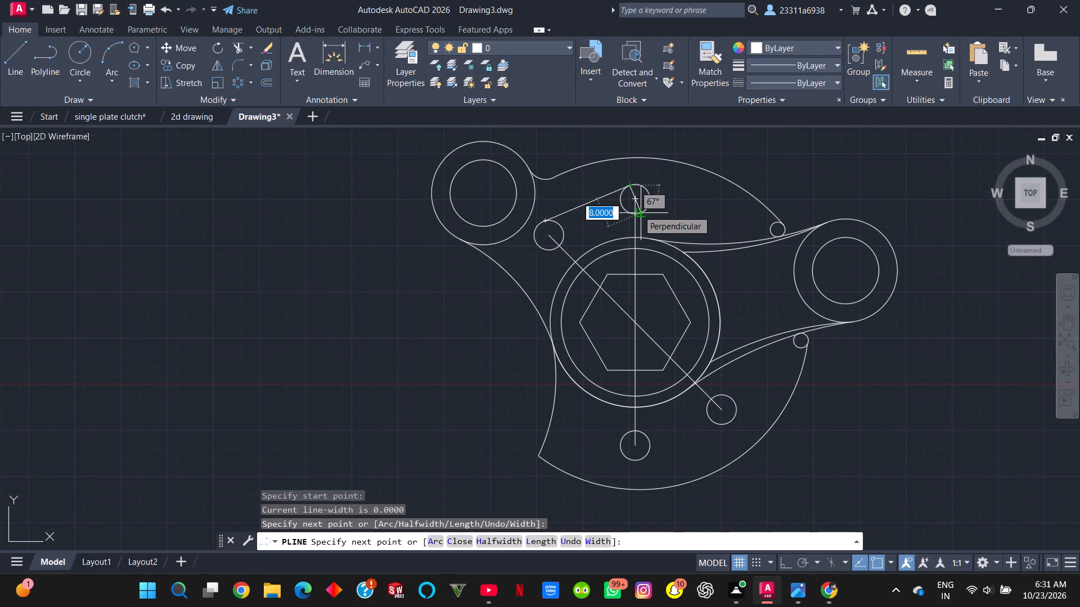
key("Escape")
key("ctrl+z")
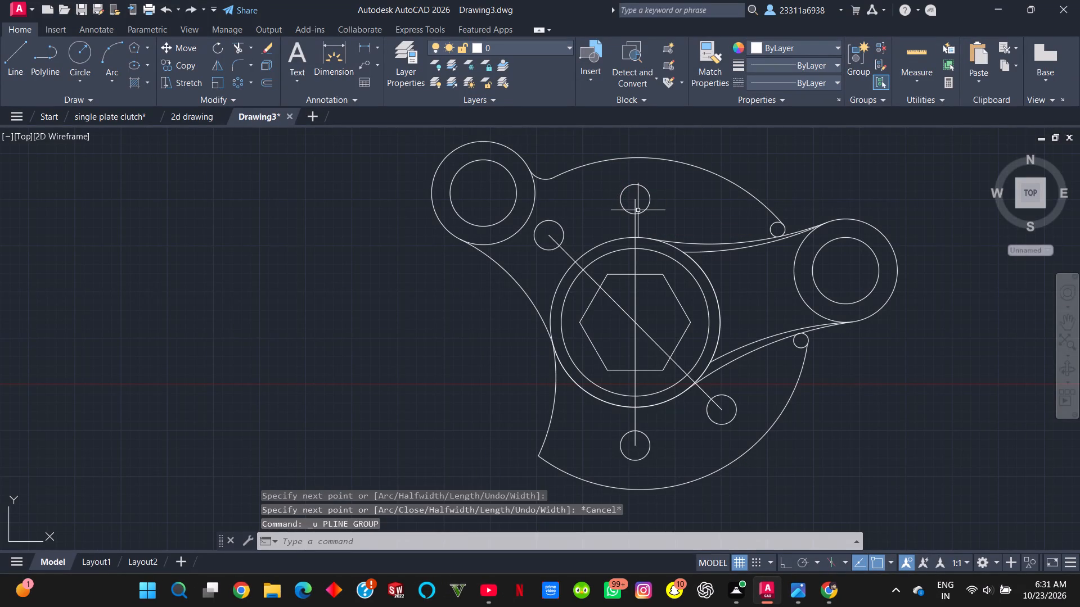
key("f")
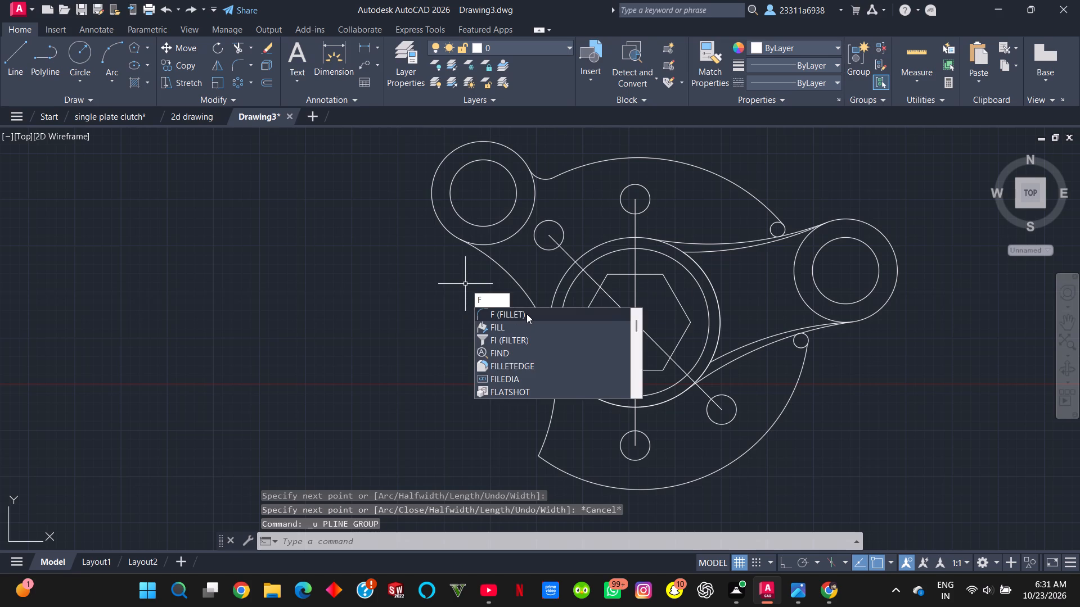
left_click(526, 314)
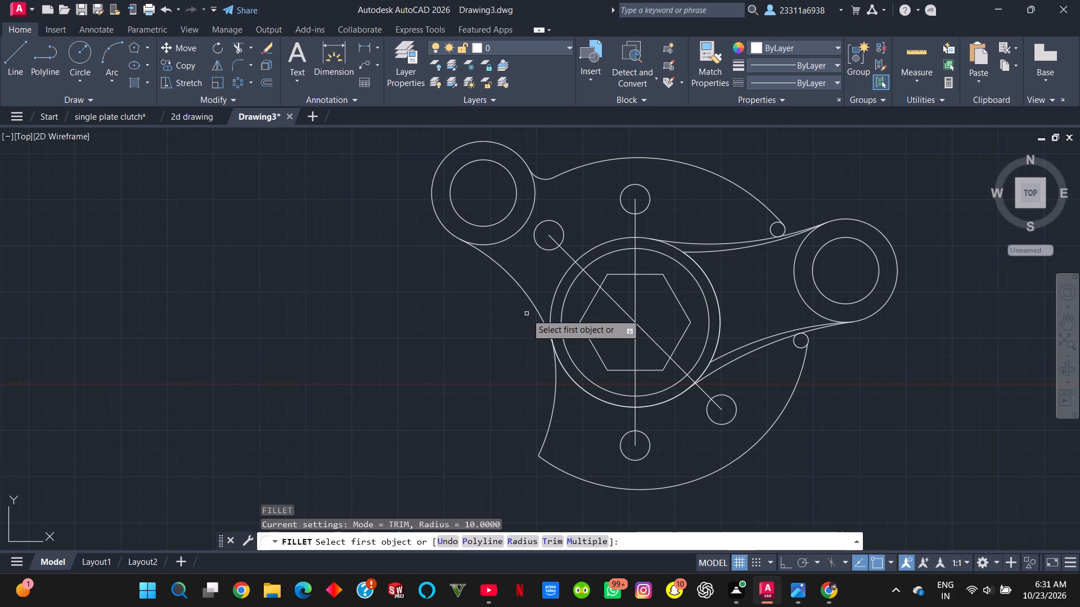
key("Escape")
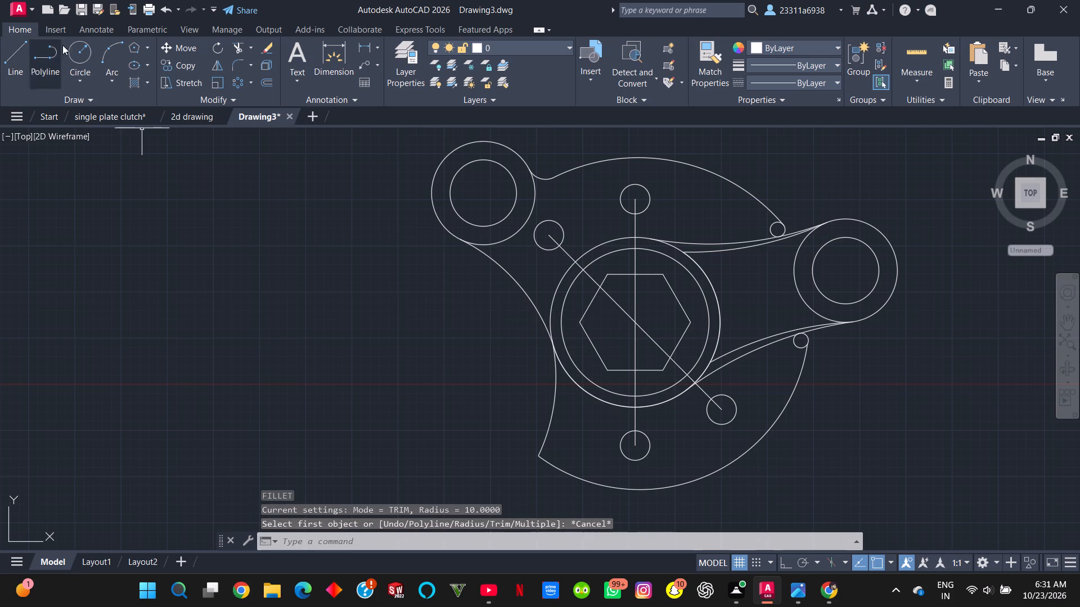
Draw a circle of radius about 37.2 centred on the hub, passing through the outer edge of the upper-left small circle.
left_click(79, 64)
left_click(635, 323)
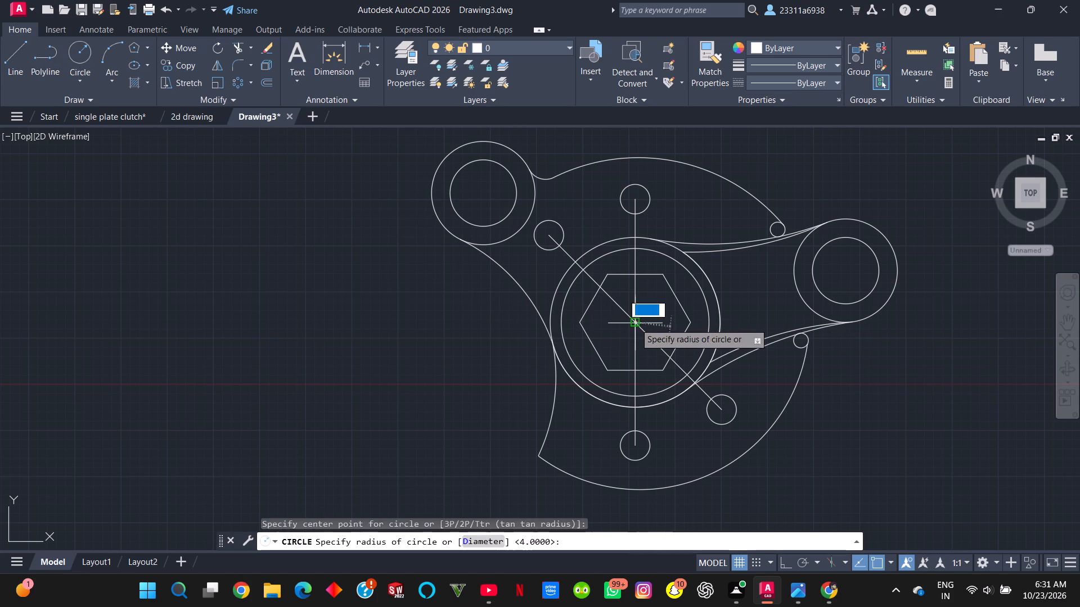
left_click(541, 221)
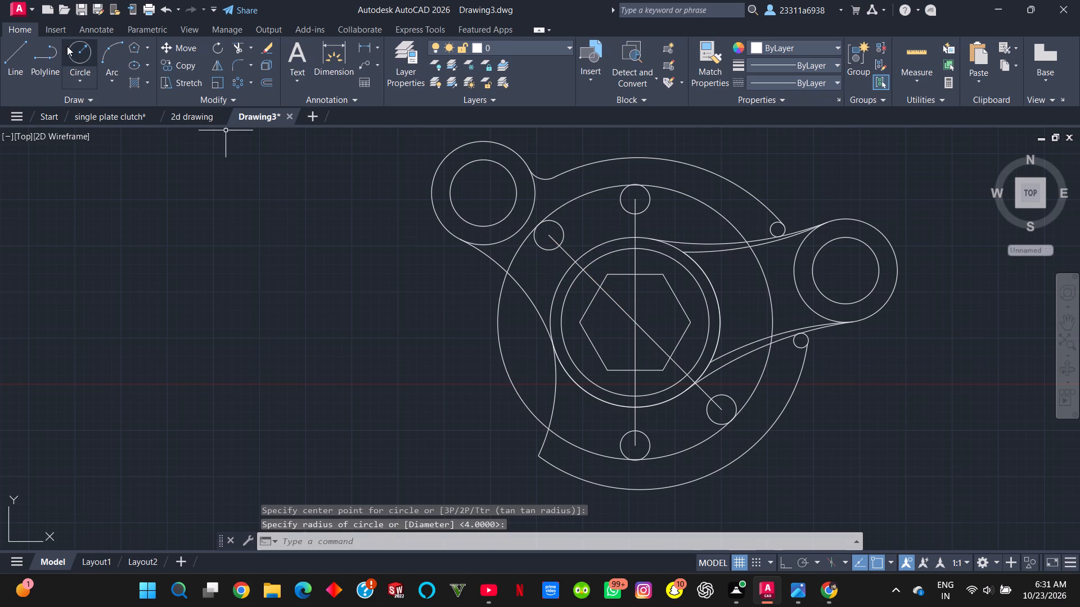
Draw a circle of radius about 29.2 centred on the hub, passing through the inner edge of the upper-left small circle.
left_click(72, 50)
left_click(634, 327)
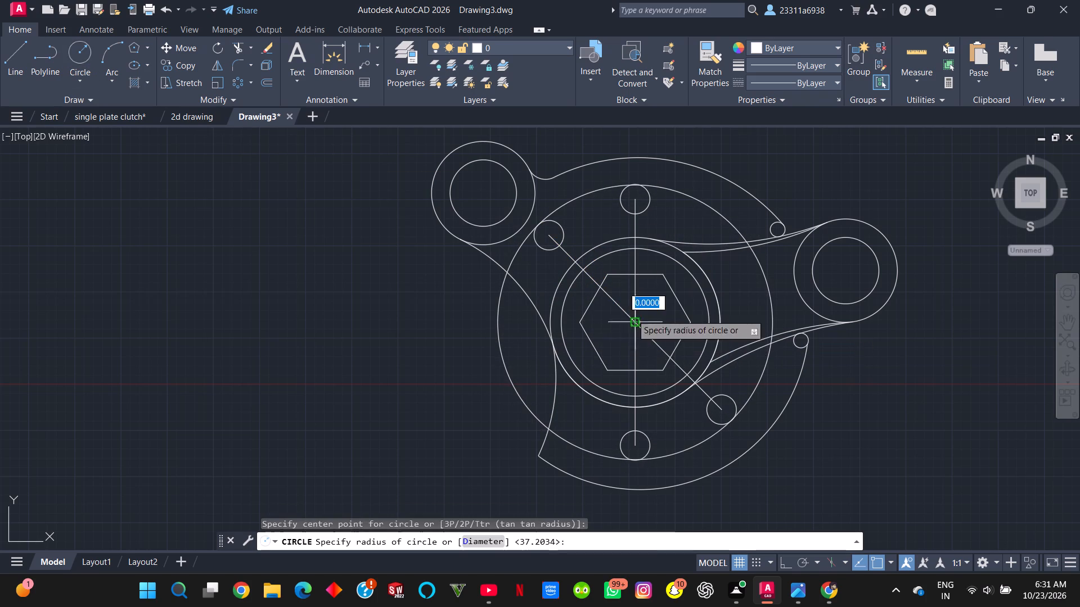
left_click(561, 247)
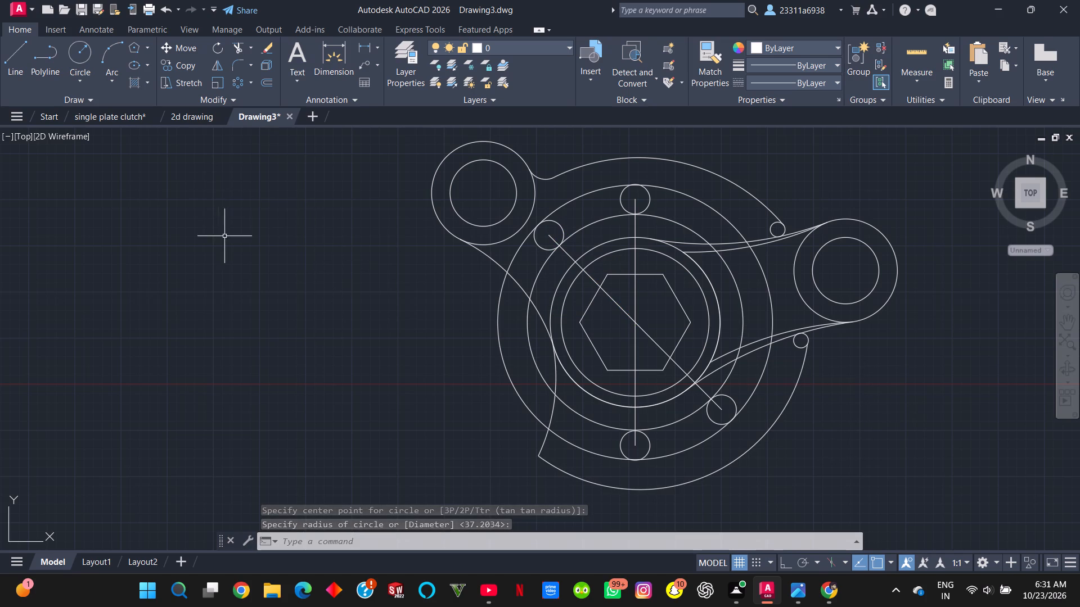
Trim both new hub-centred circles along the left side, between the upper-left small circle and the bottom small circle.
key("t")
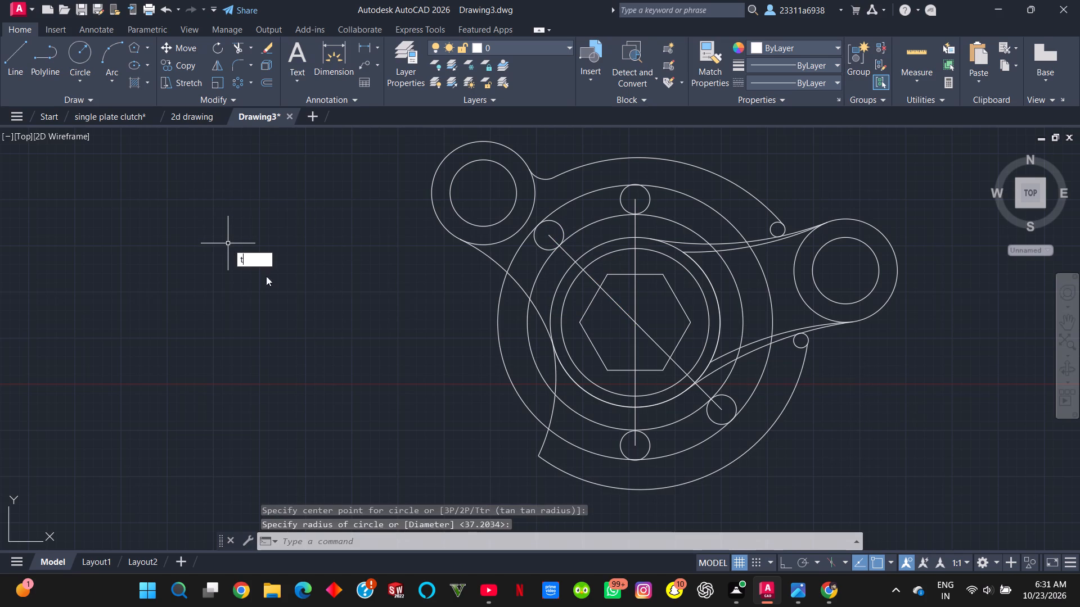
key("r")
left_click(291, 272)
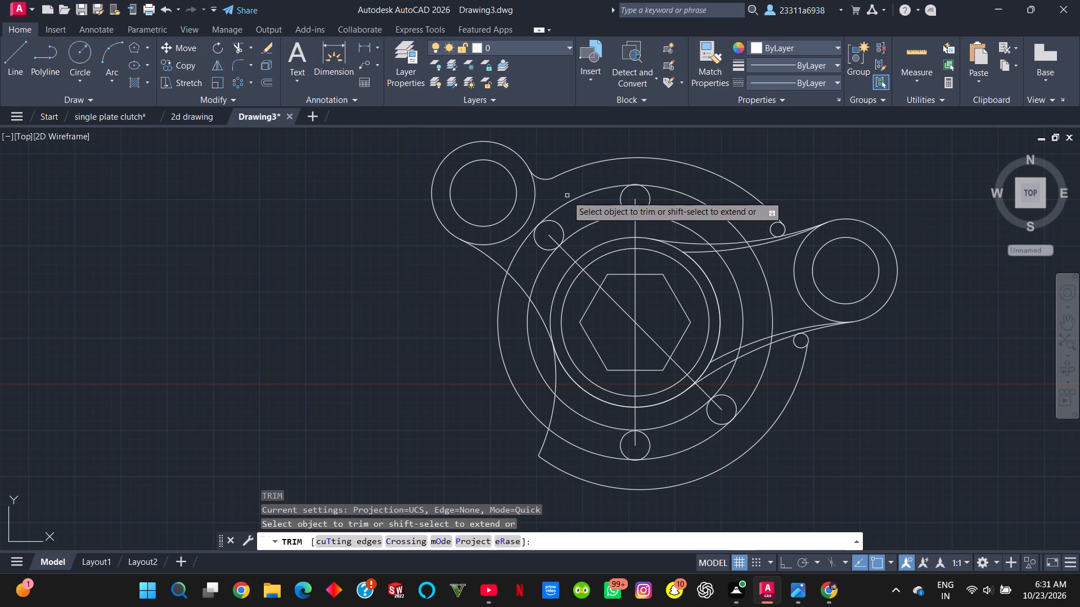
left_click_drag(514, 243, 548, 270)
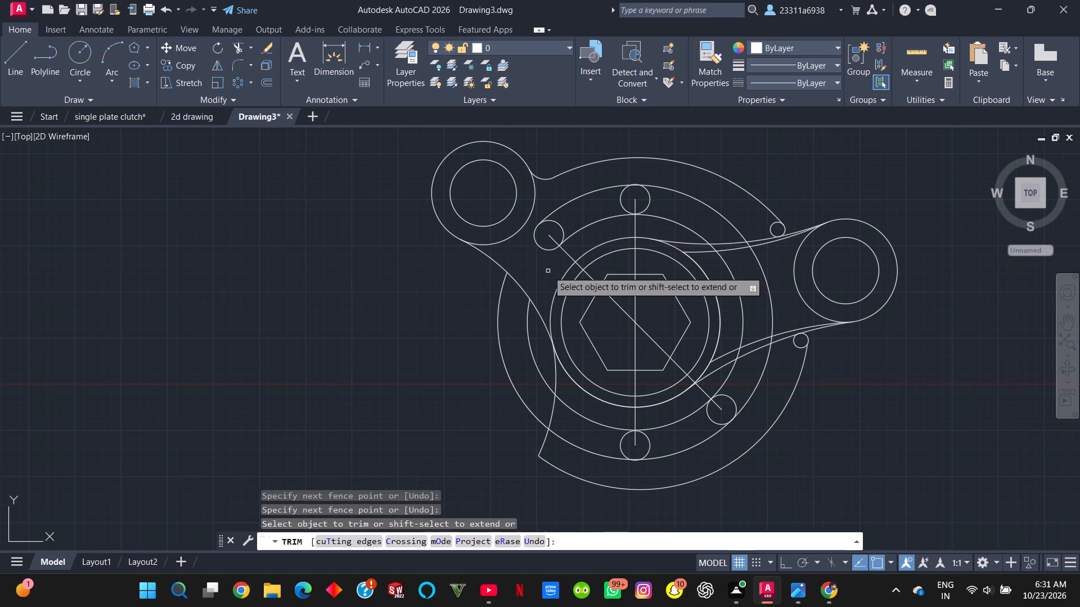
left_click_drag(495, 302, 534, 330)
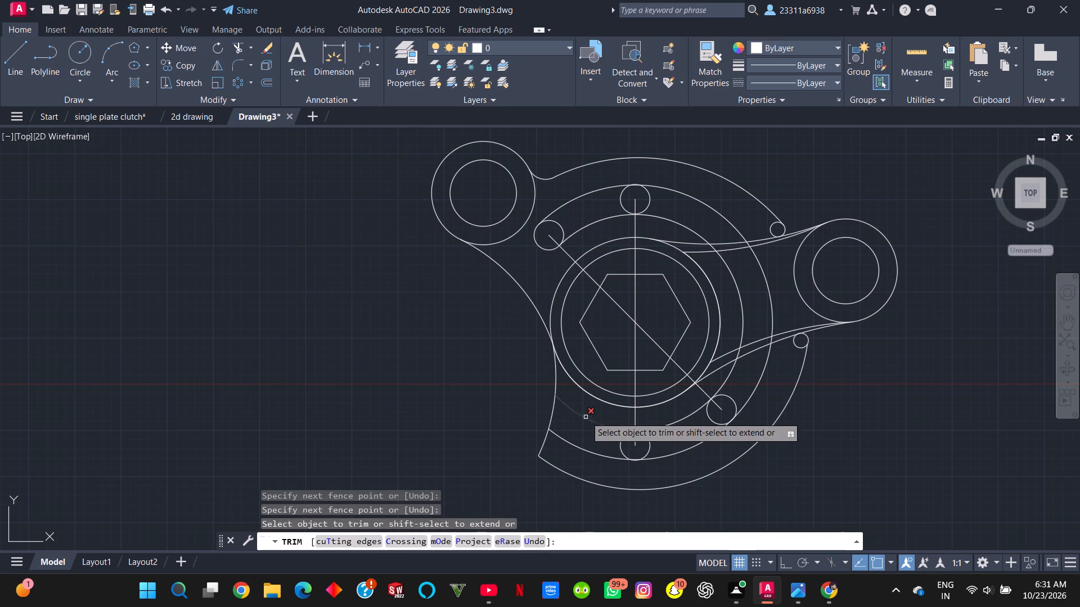
left_click_drag(588, 406, 590, 456)
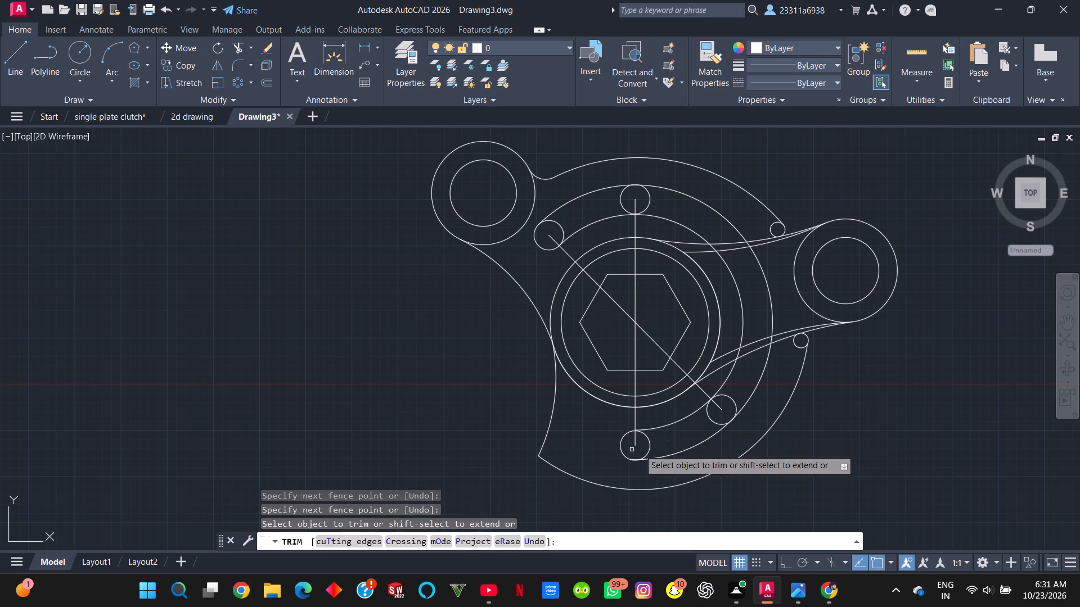
Trim both hub-centred circles between the lower-right and top small circles, including the short pieces between the right arm's double edges.
left_click_drag(718, 382, 761, 393)
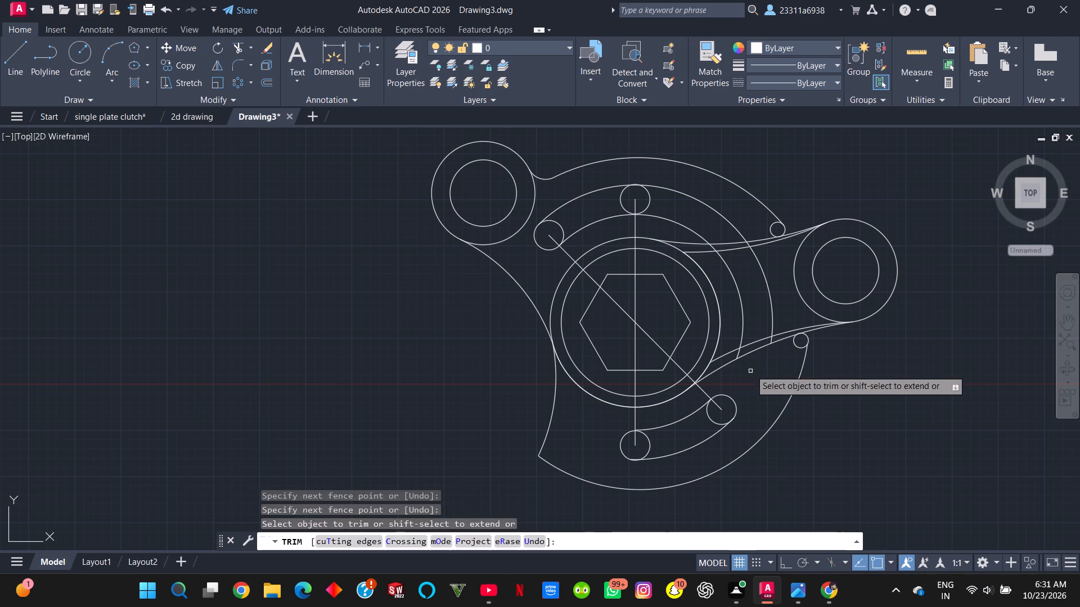
left_click_drag(735, 330, 757, 324)
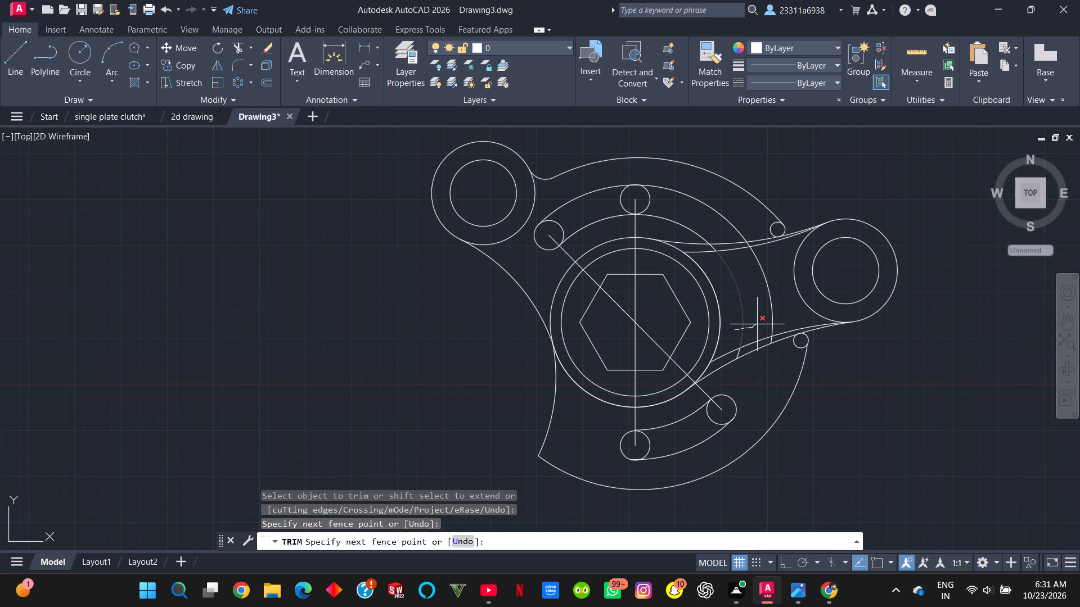
left_click_drag(757, 324, 782, 303)
left_click_drag(670, 227, 709, 198)
scroll(725, 262, "up", 3)
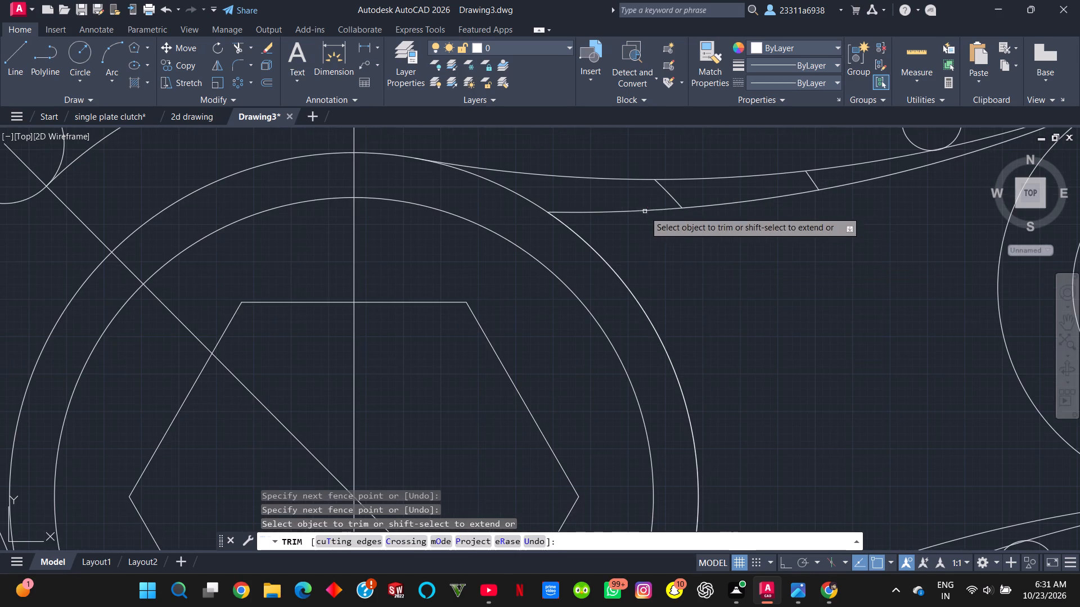
left_click_drag(649, 200, 677, 198)
left_click_drag(820, 179, 794, 186)
scroll(803, 188, "down", 2)
left_click_drag(780, 366, 793, 364)
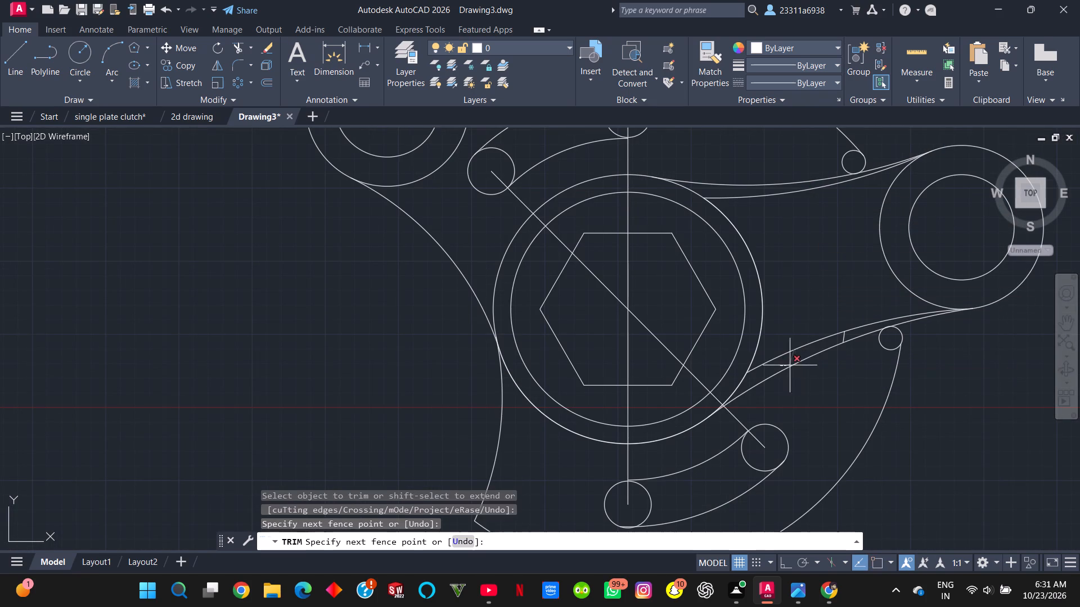
left_click_drag(793, 364, 790, 362)
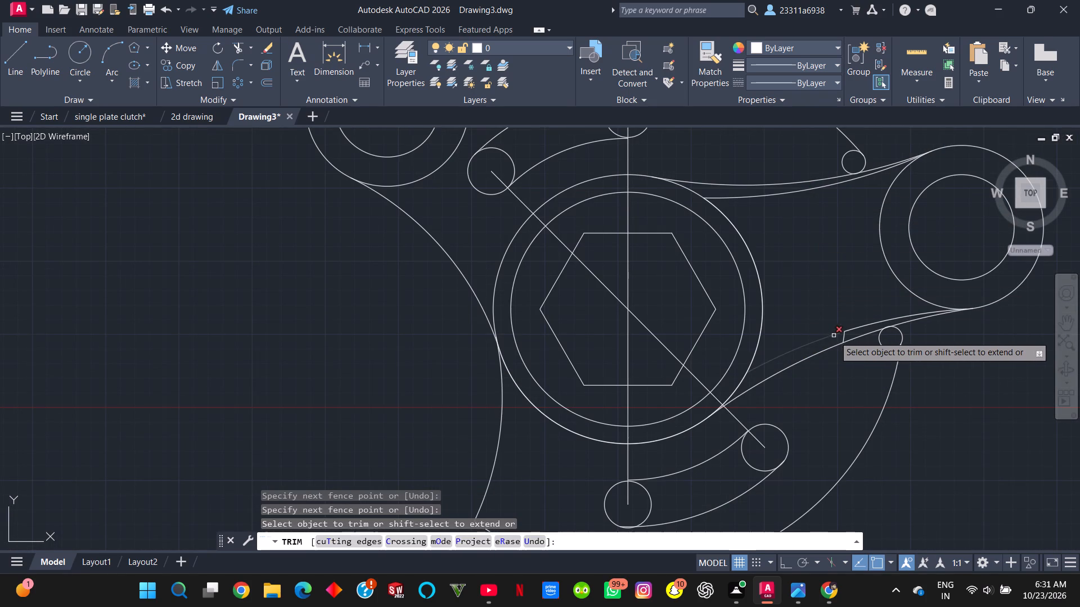
left_click_drag(839, 339, 841, 339)
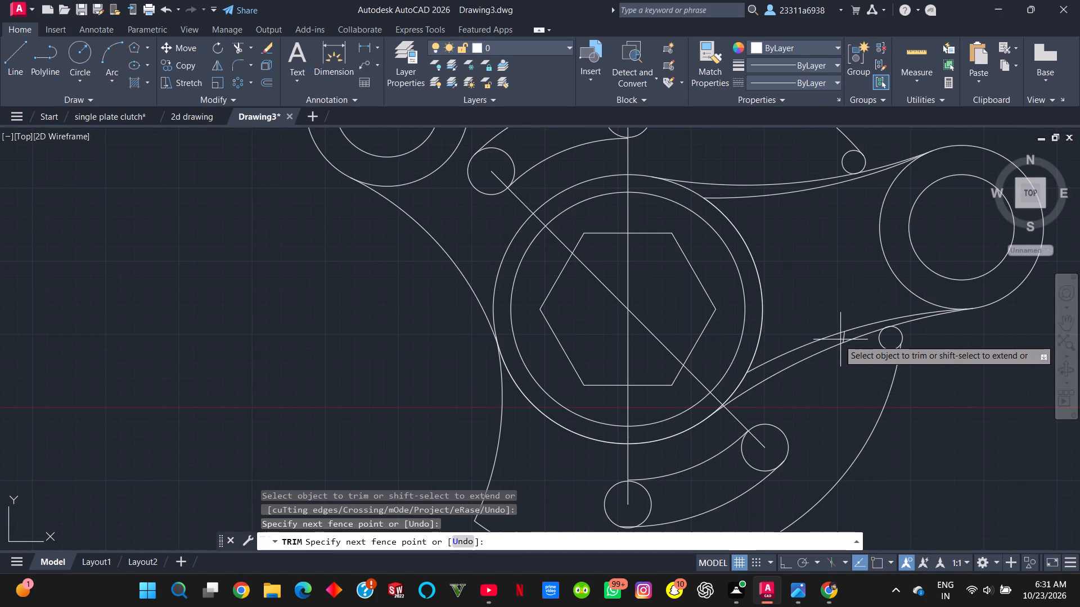
left_click_drag(841, 339, 845, 336)
Trim away the upper vertical construction line from the top small circle down to the hub's centre.
scroll(804, 402, "down", 1)
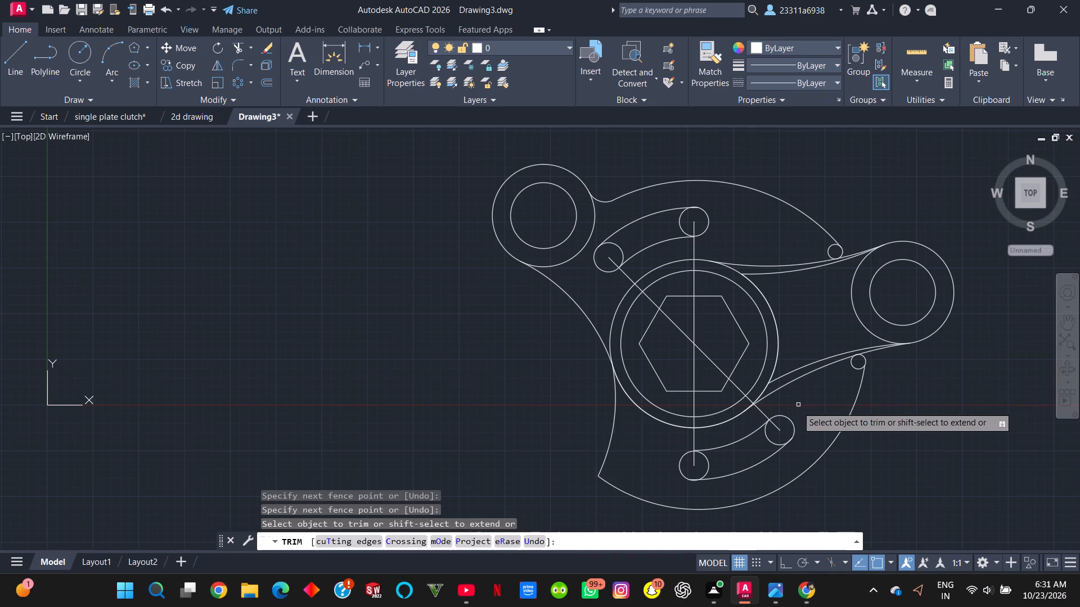
left_click(695, 225)
left_click_drag(685, 250, 715, 246)
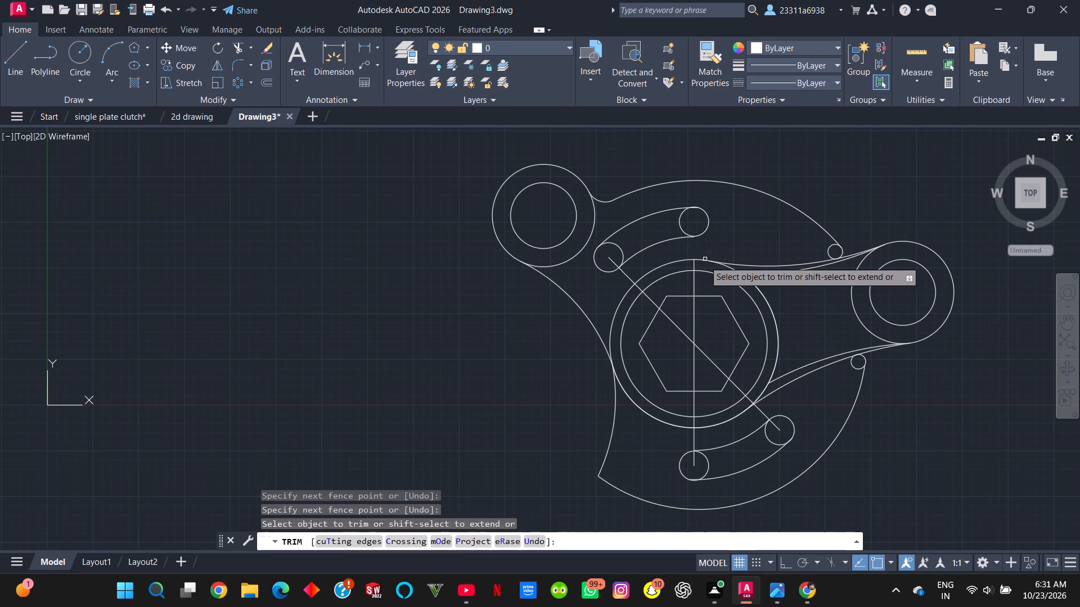
left_click(693, 266)
left_click_drag(684, 288, 709, 288)
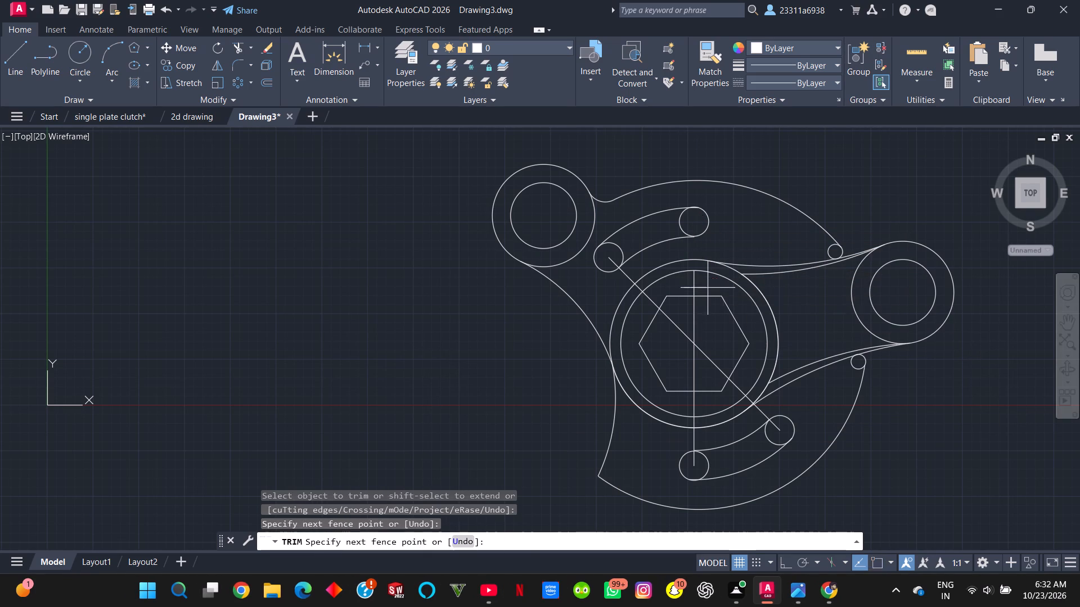
left_click_drag(709, 288, 709, 287)
left_click_drag(691, 314, 710, 318)
Trim away the upper-left slanted construction line from its small circle to the hub's centre.
left_click_drag(633, 266, 624, 280)
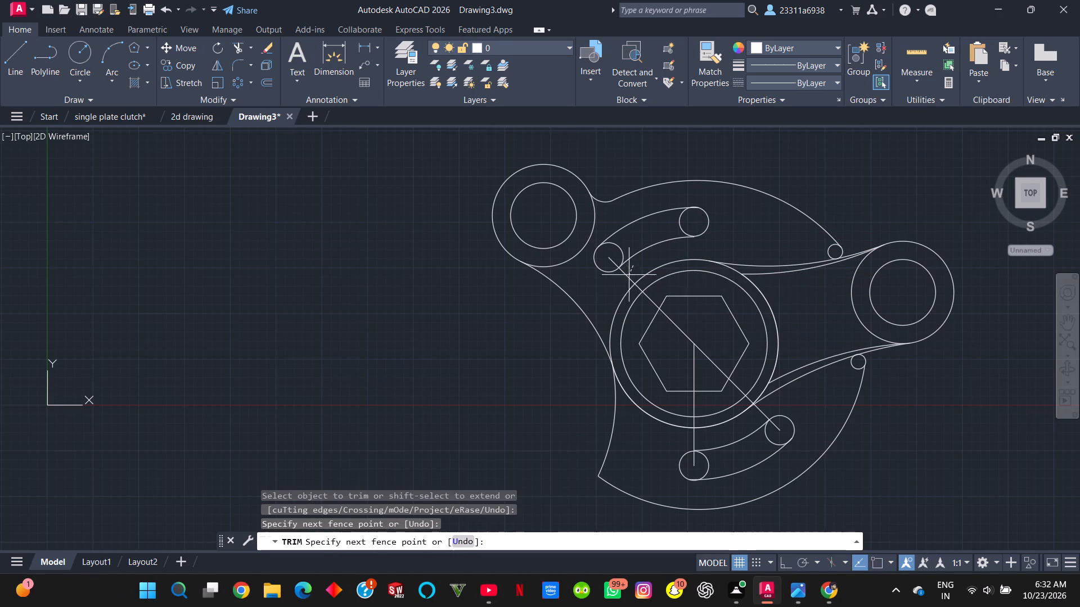
left_click_drag(624, 280, 621, 282)
left_click(611, 264)
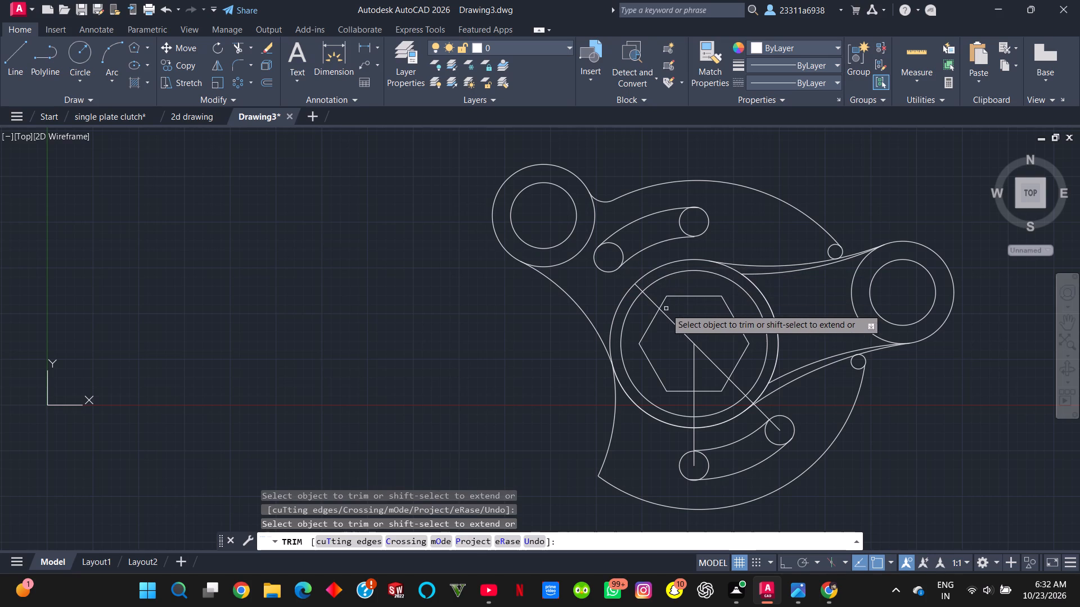
left_click_drag(682, 319, 668, 347)
left_click_drag(656, 296, 646, 308)
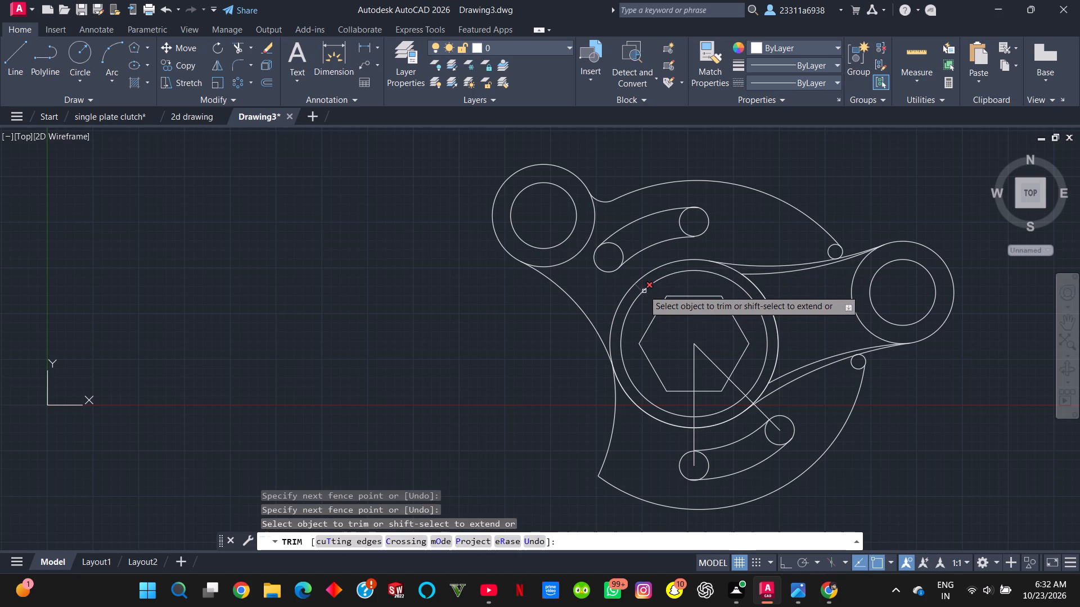
left_click(641, 289)
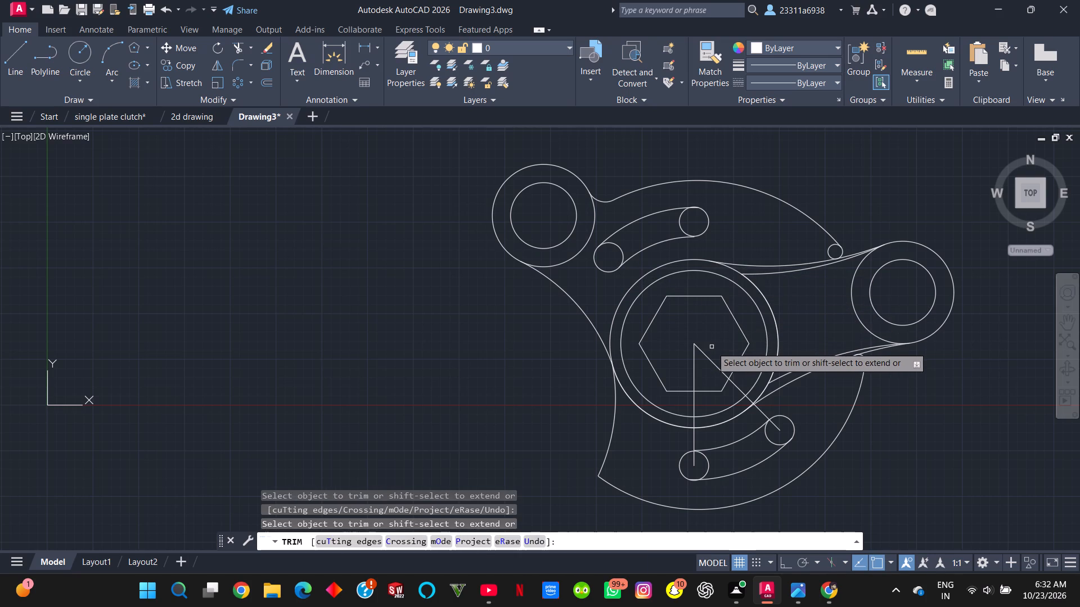
Trim away the lower vertical and lower-right slanted construction lines from the hub's centre to the centres of their small circles.
left_click_drag(712, 347, 683, 370)
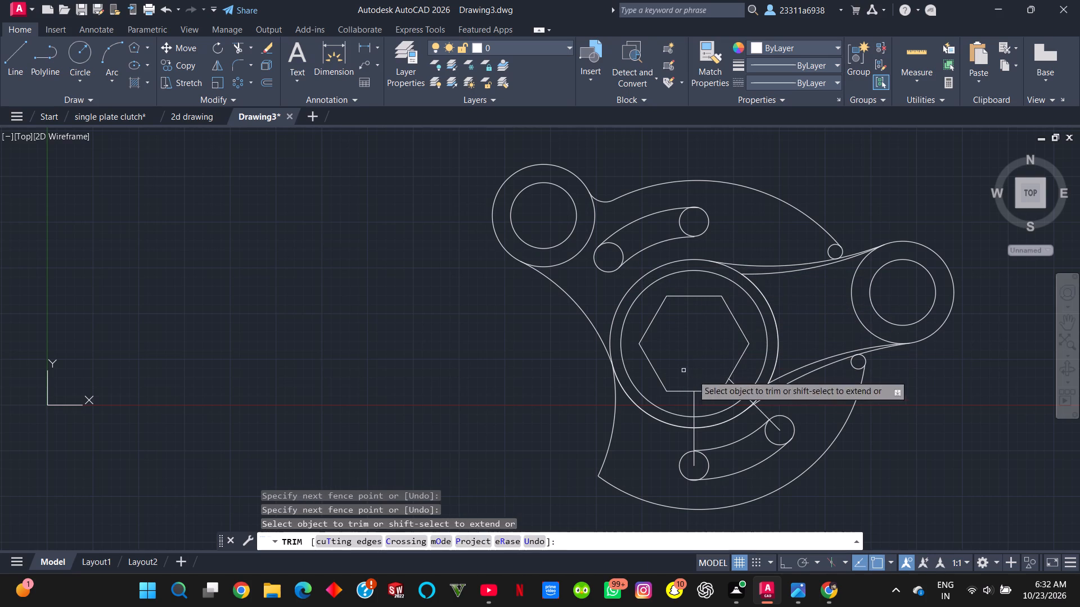
left_click(740, 389)
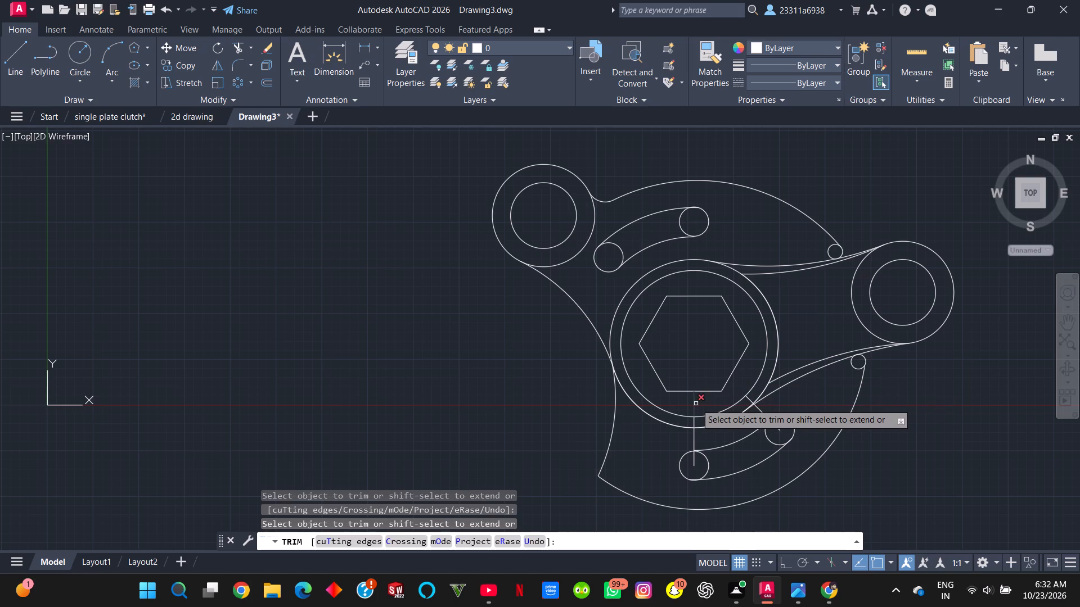
left_click(696, 404)
left_click(693, 424)
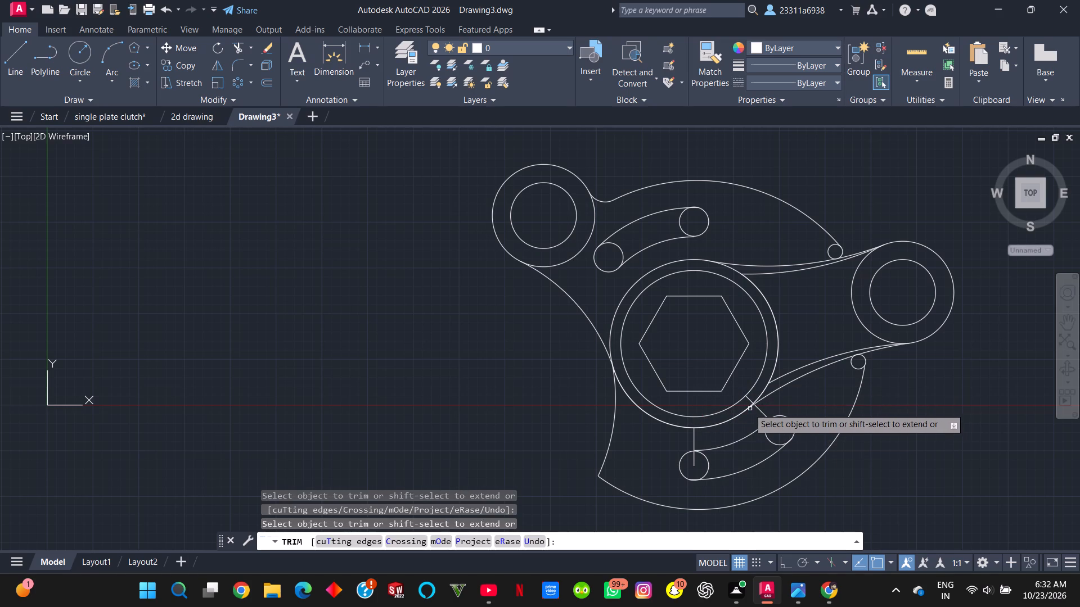
left_click(749, 400)
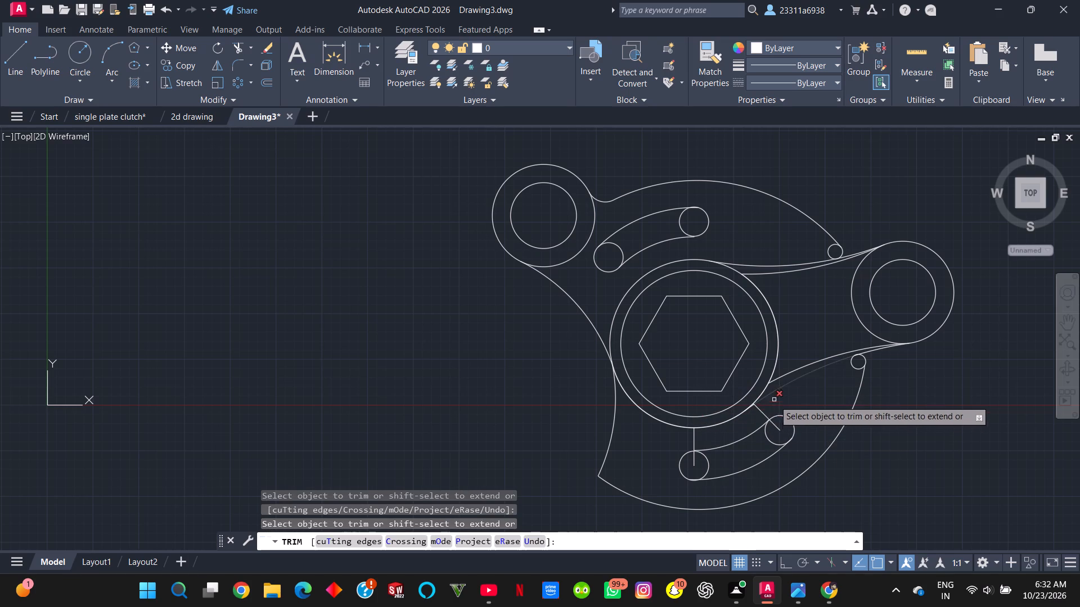
left_click_drag(770, 407, 755, 422)
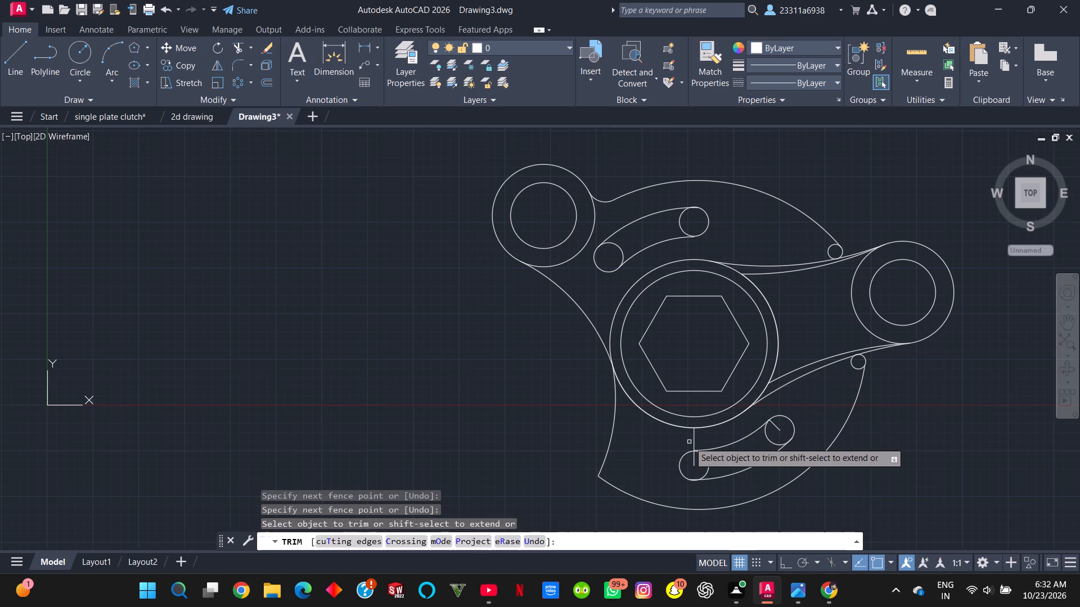
left_click_drag(690, 442, 715, 438)
left_click(692, 464)
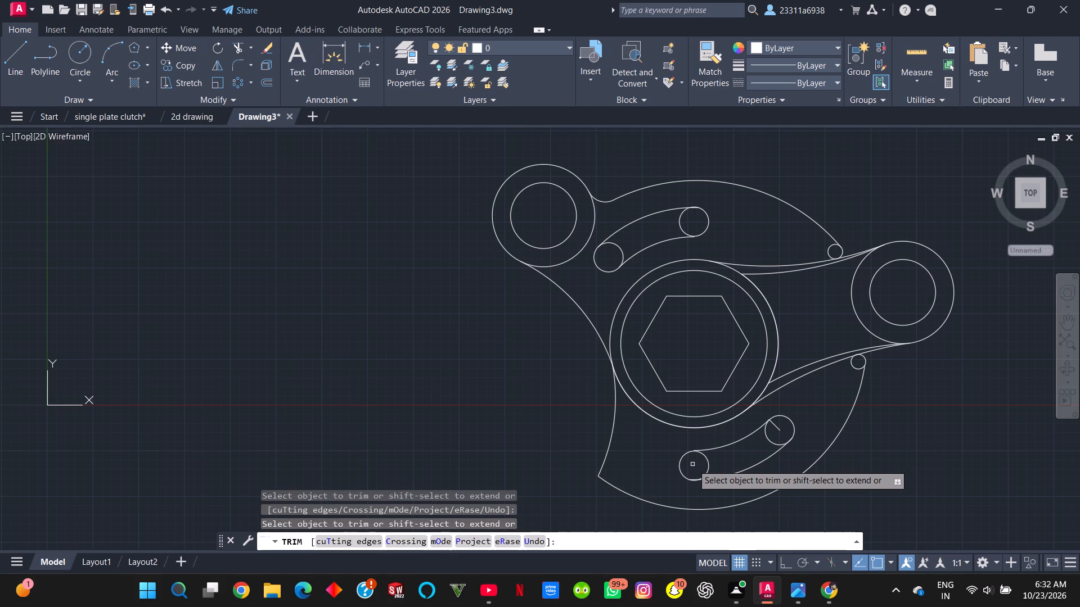
left_click(779, 432)
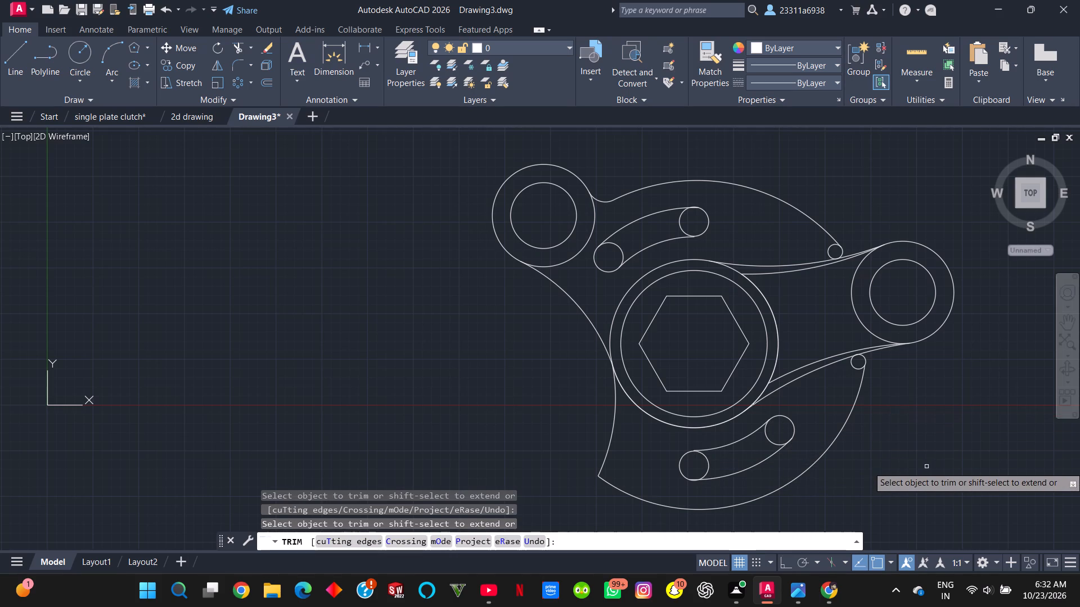
key("Escape")
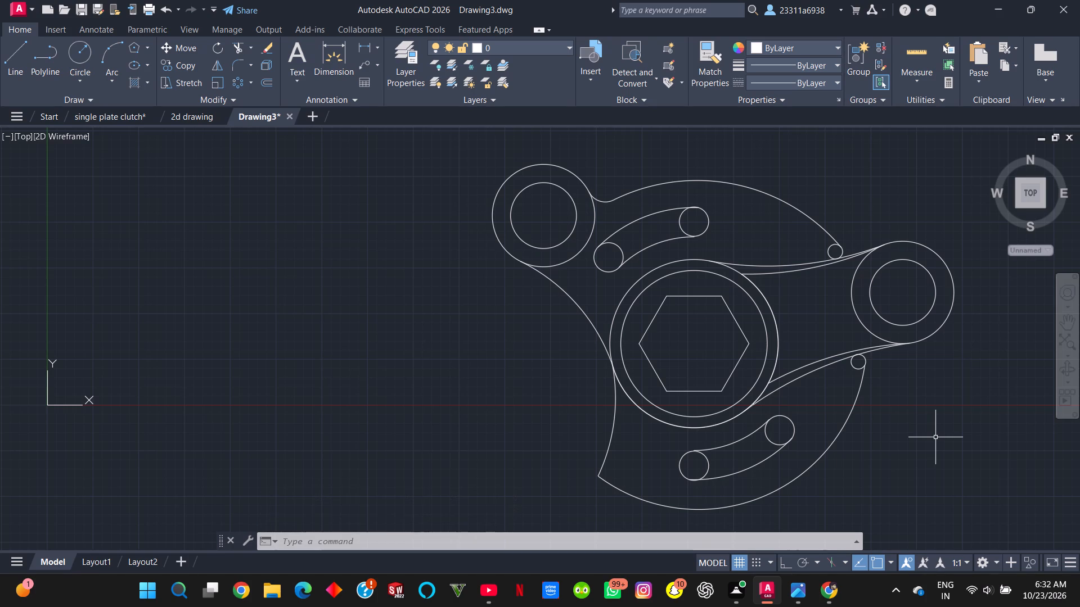
Trim the inward-facing halves of the small end circles on the upper and lower curved slots, leaving rounded slot outlines.
key("t")
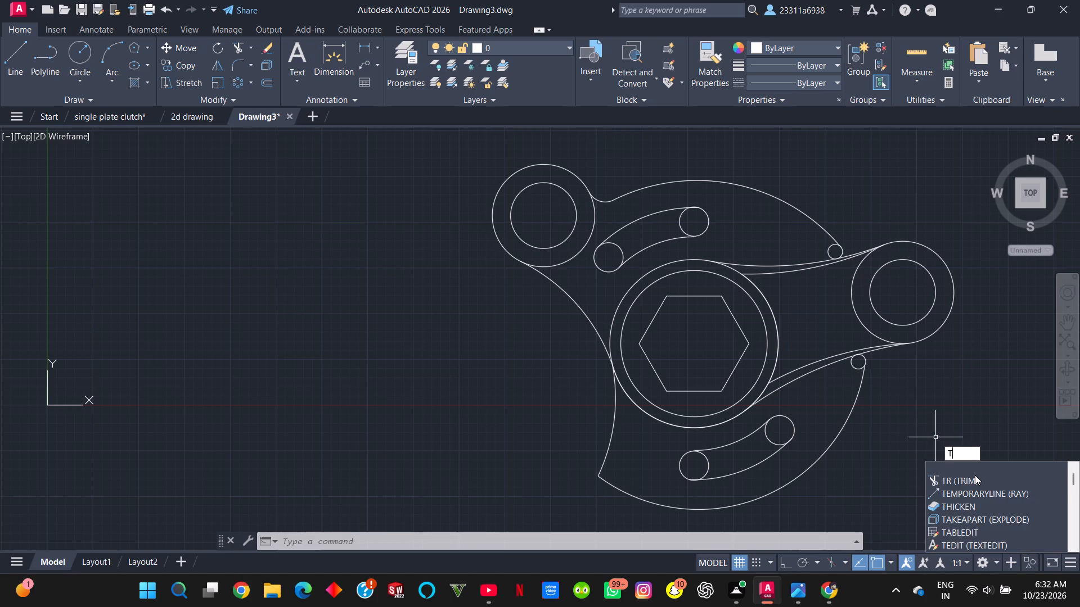
left_click(975, 475)
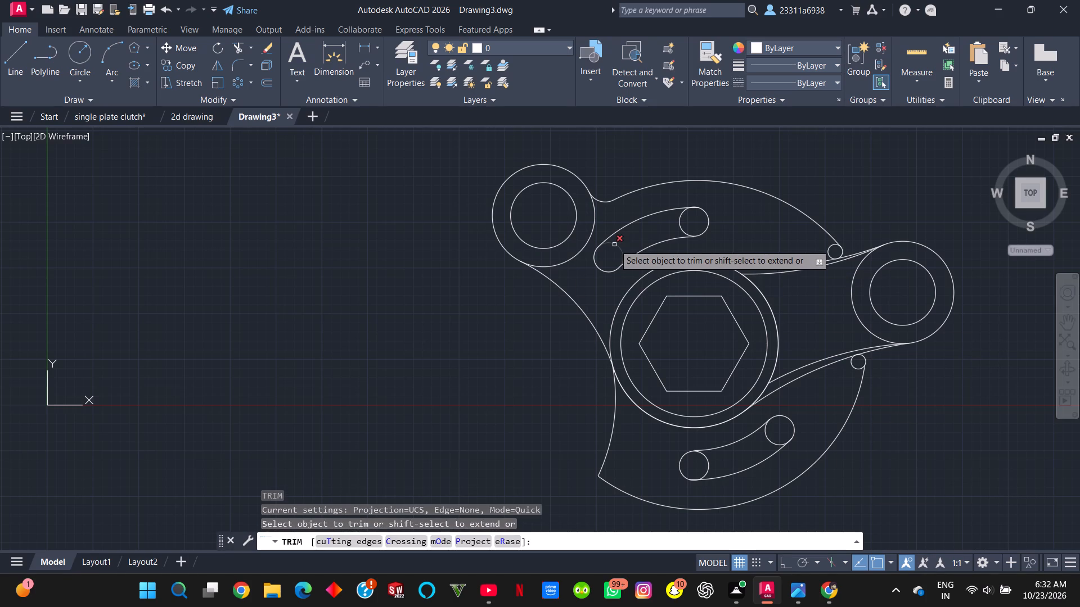
left_click(614, 244)
left_click(682, 223)
left_click_drag(681, 223, 672, 223)
left_click_drag(673, 225, 687, 223)
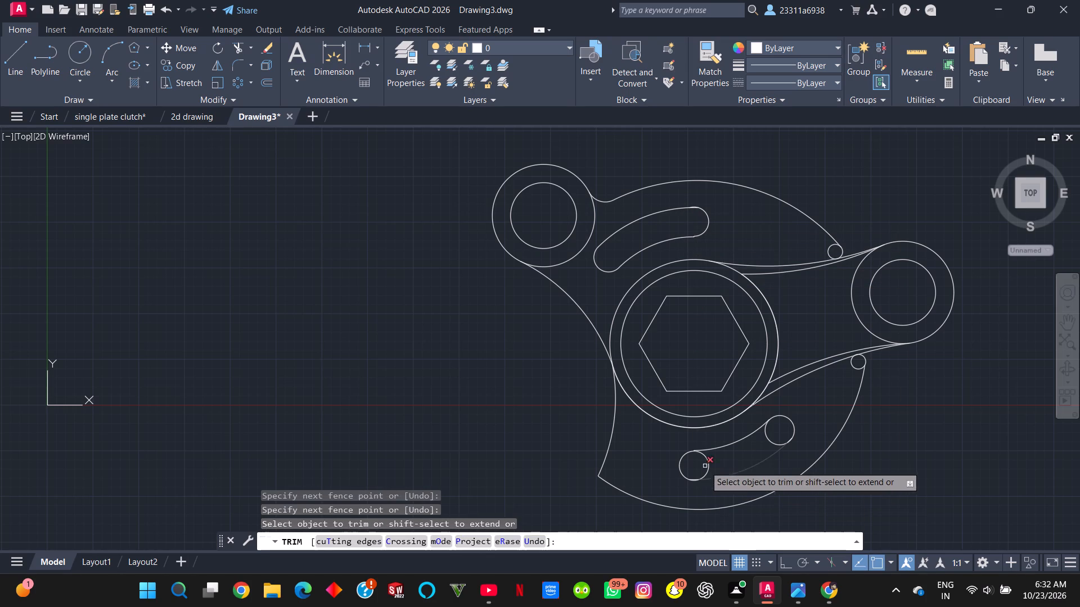
left_click(707, 464)
left_click(768, 440)
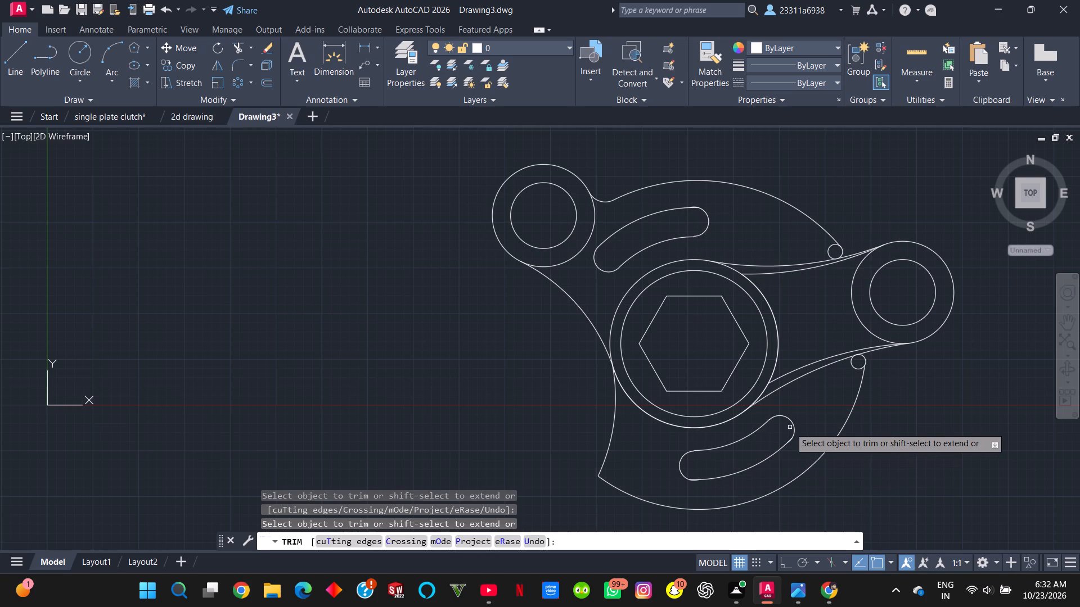
key("Escape")
Save the drawing to the Desktop as "2d drawing 1" in AutoCAD 2018 Drawing format.
left_click(103, 8)
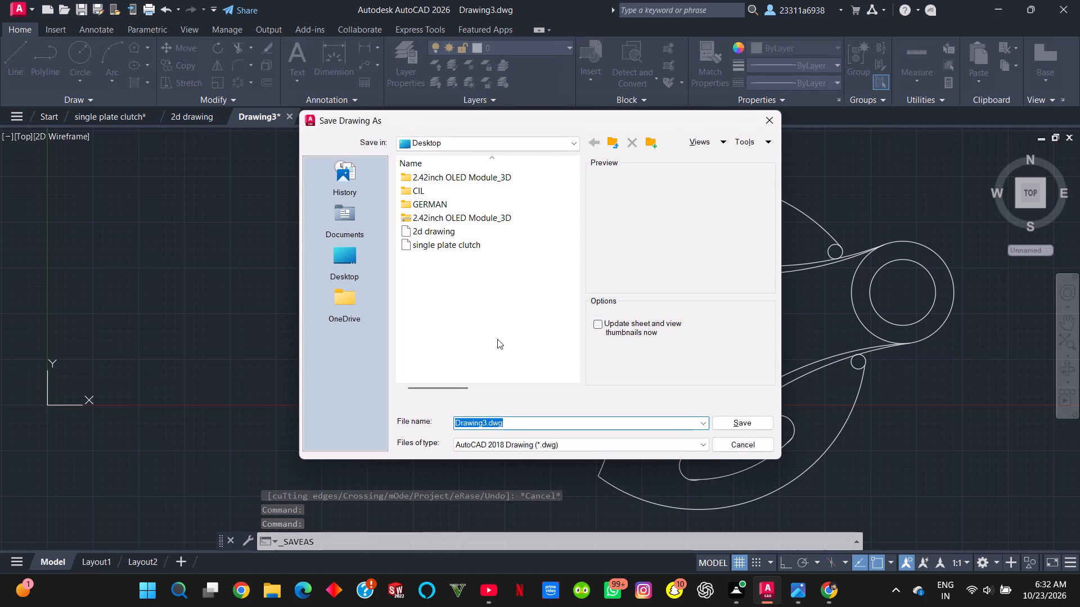
type("2d")
key("space")
type("drawing")
key("space")
key("1")
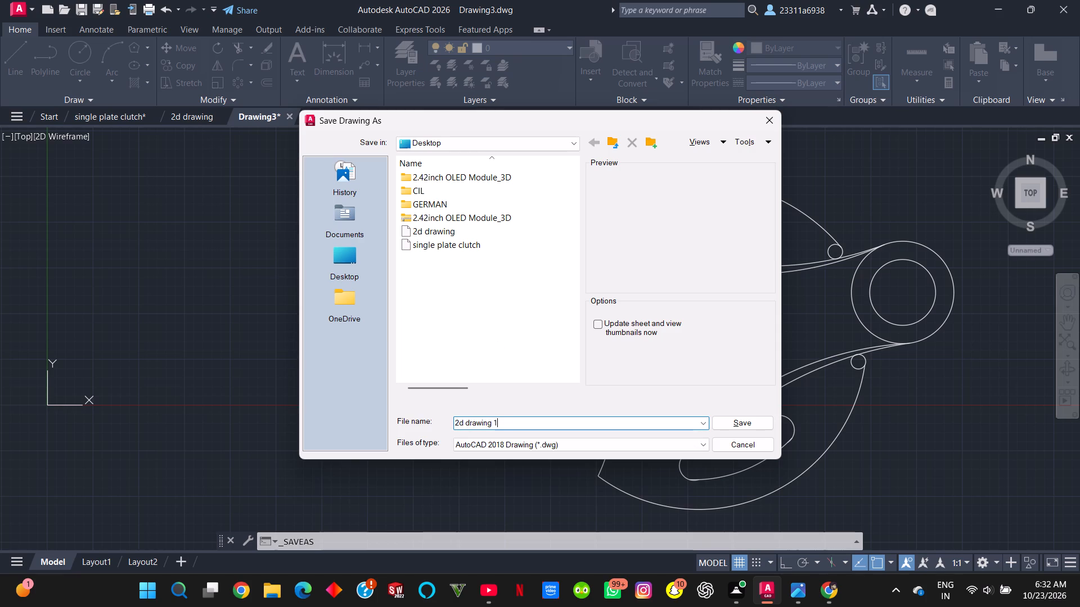
left_click(327, 265)
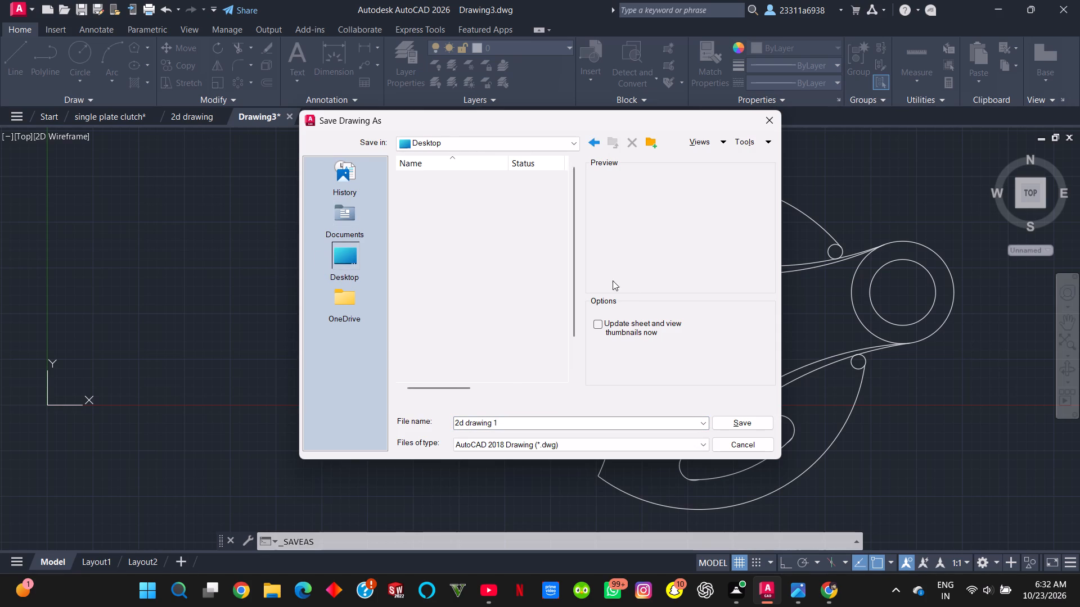
left_click(736, 418)
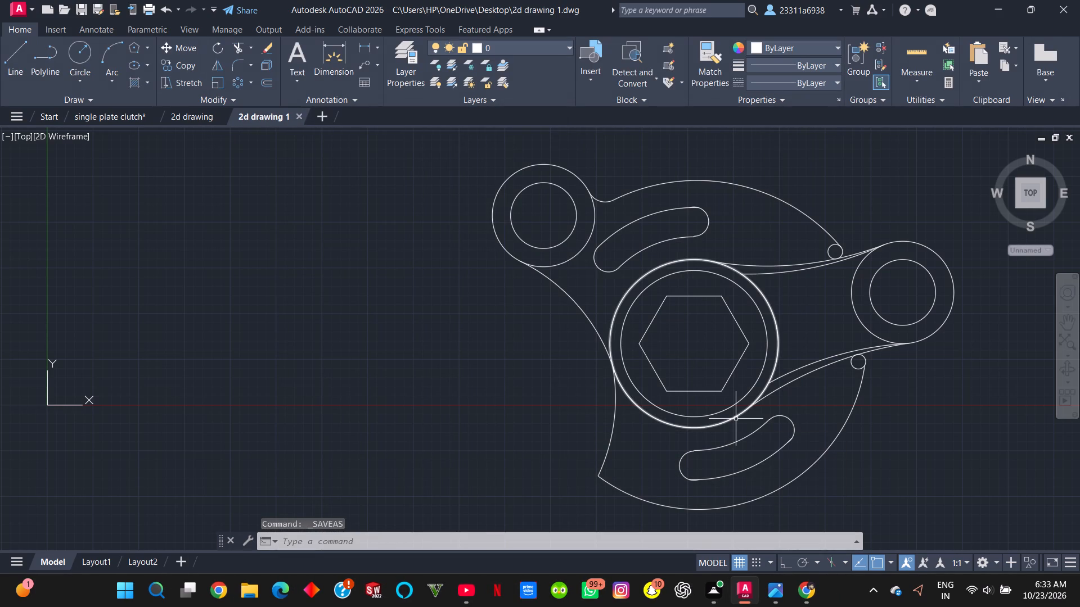
Switch to the reference image of the mechanical part in the photo viewer.
key("alt+Tab")
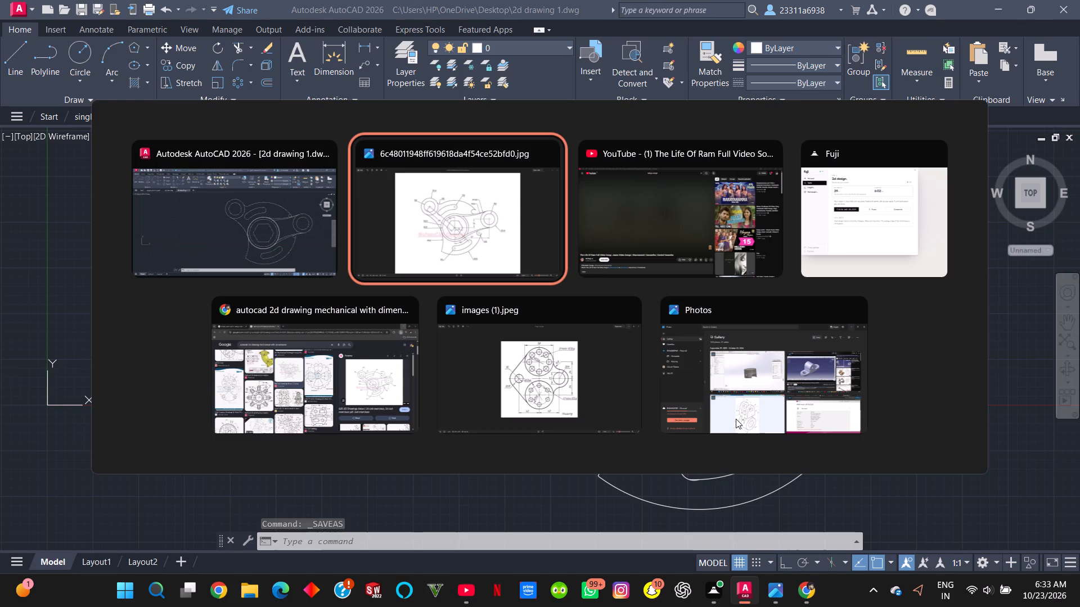